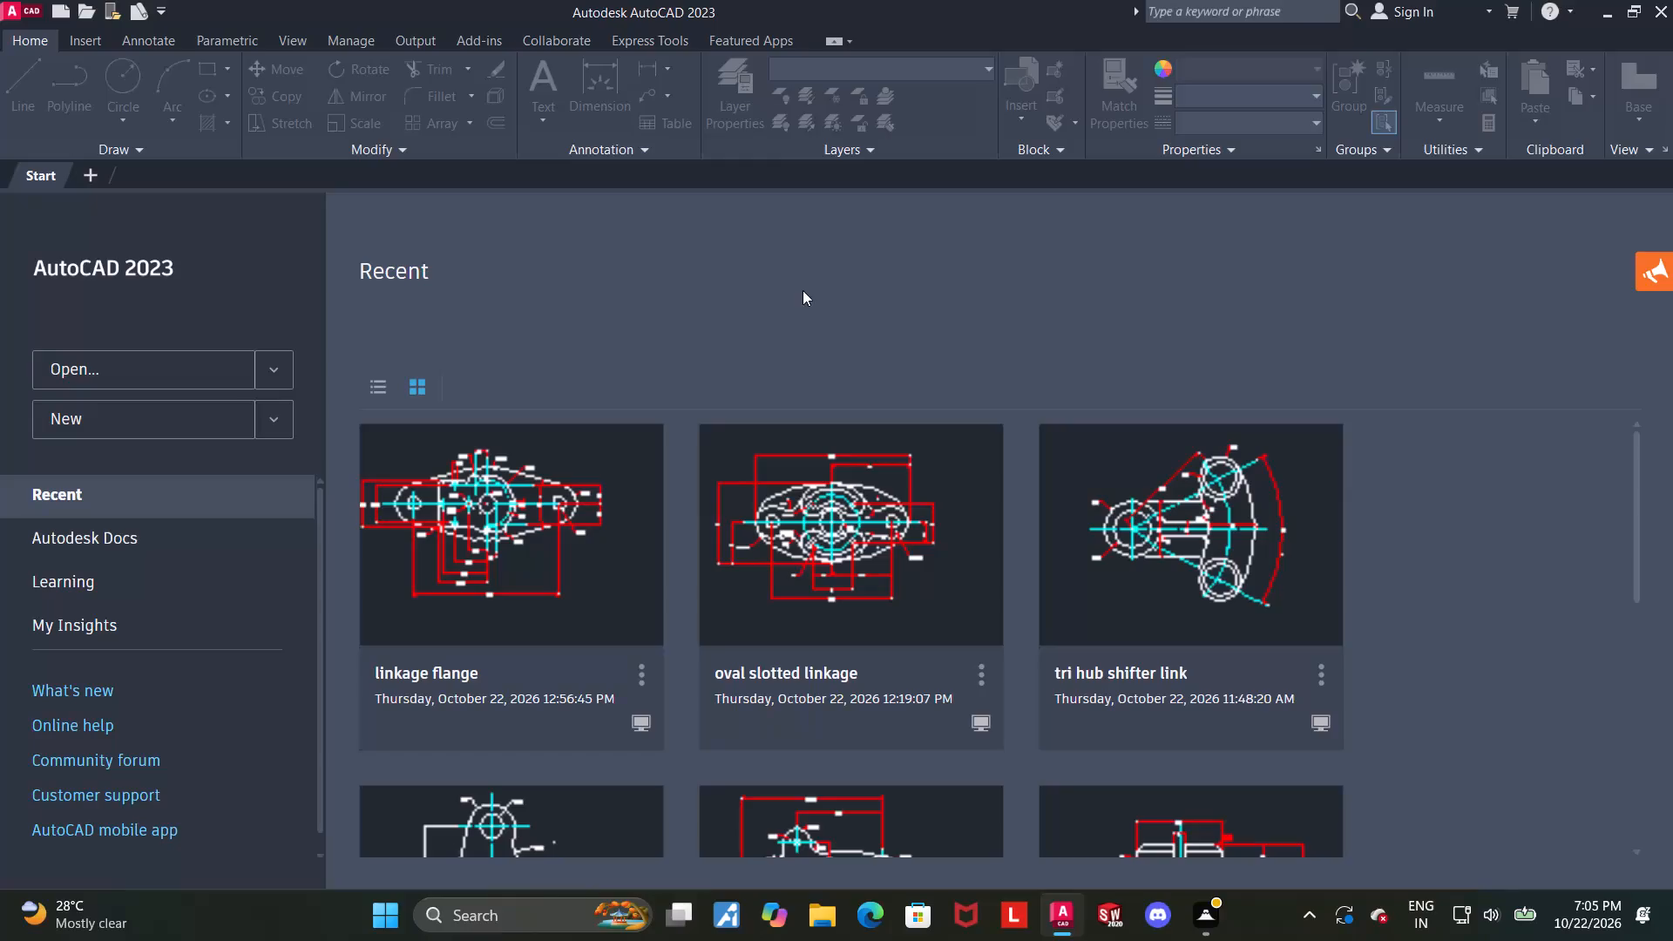
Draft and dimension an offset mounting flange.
Create a new blank drawing.
click(168, 417)
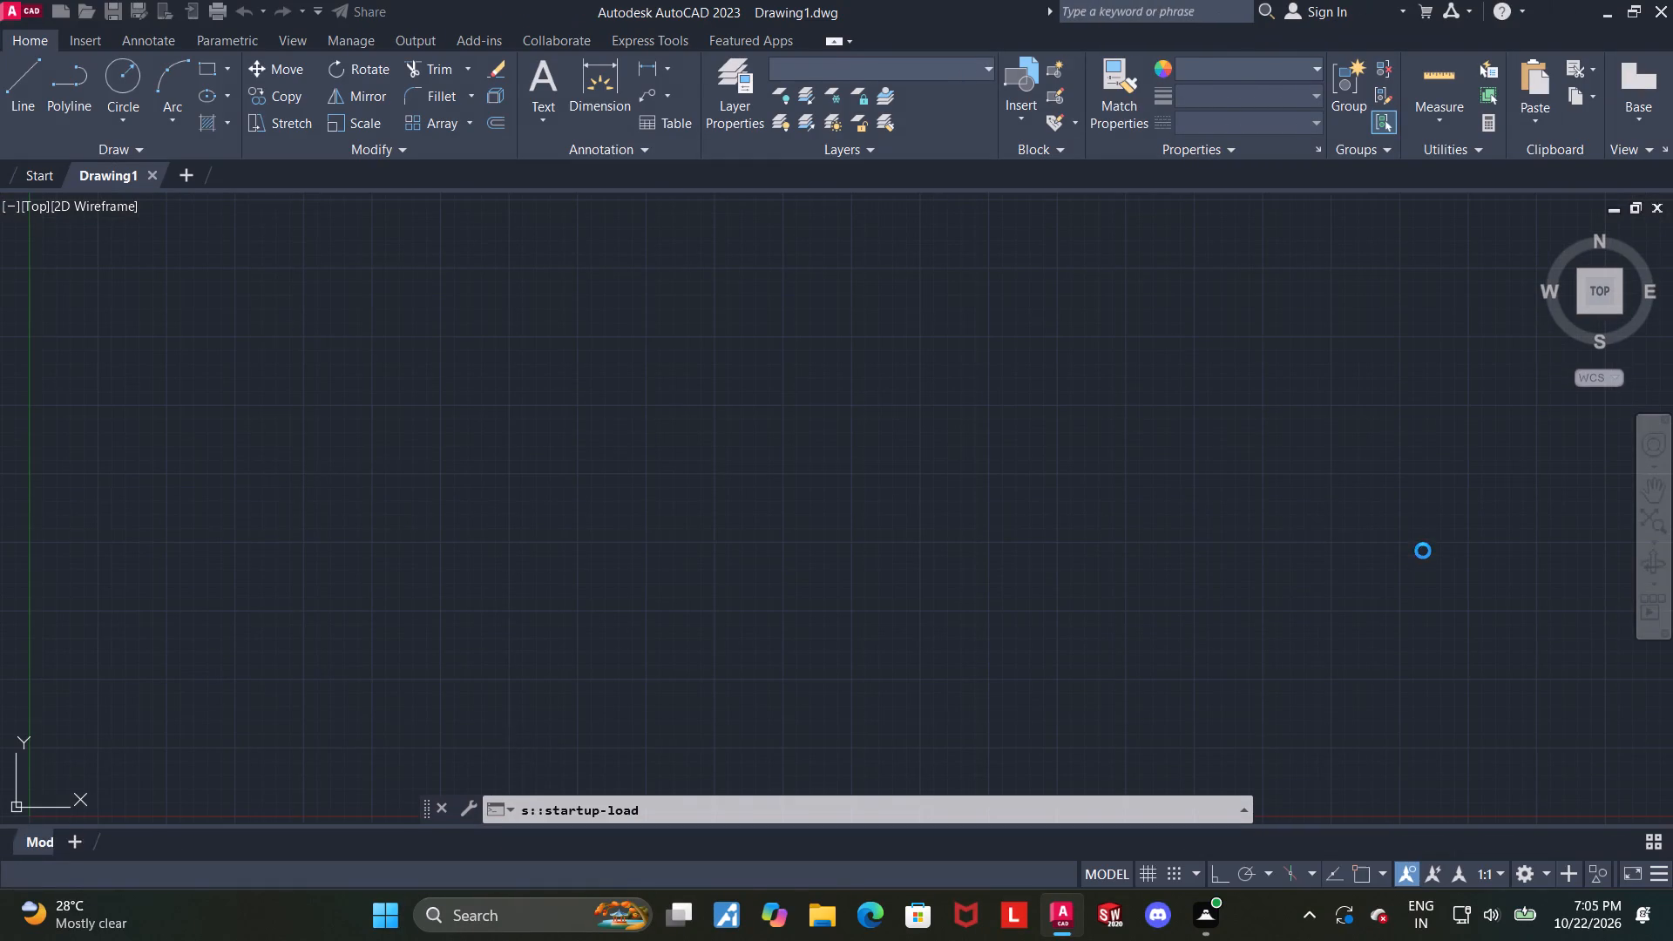
Turn on command log recording for the drawing with LOGFILEON.
text(lo)
text(gfile)
click(1504, 598)
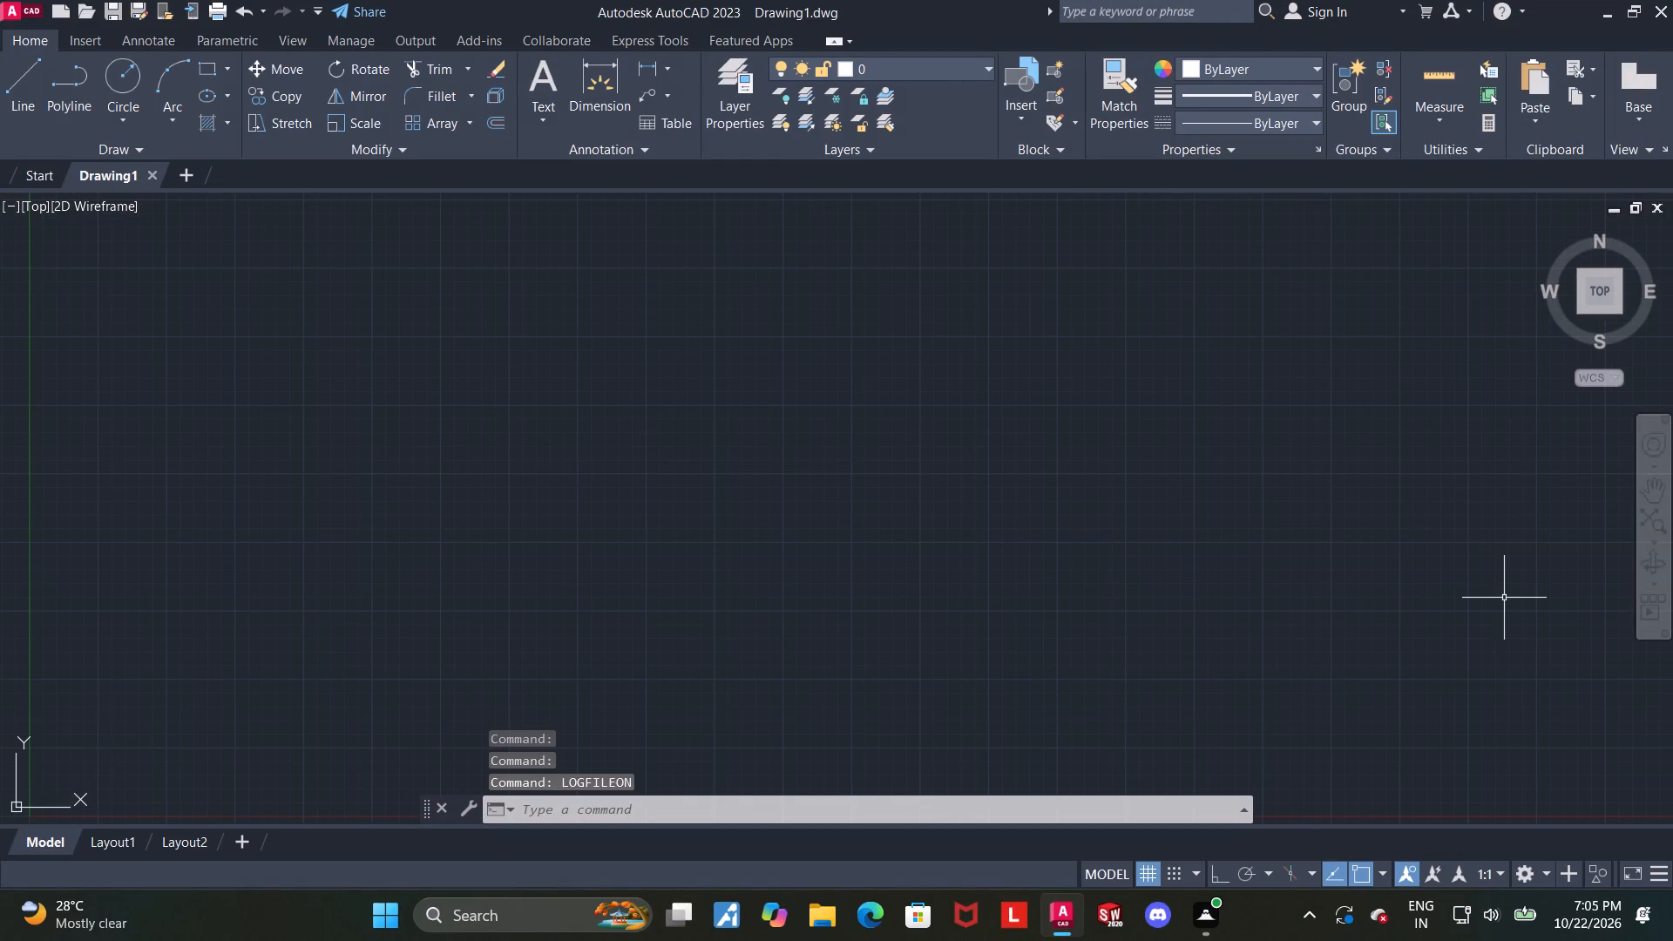
key(Return)
key(Return)
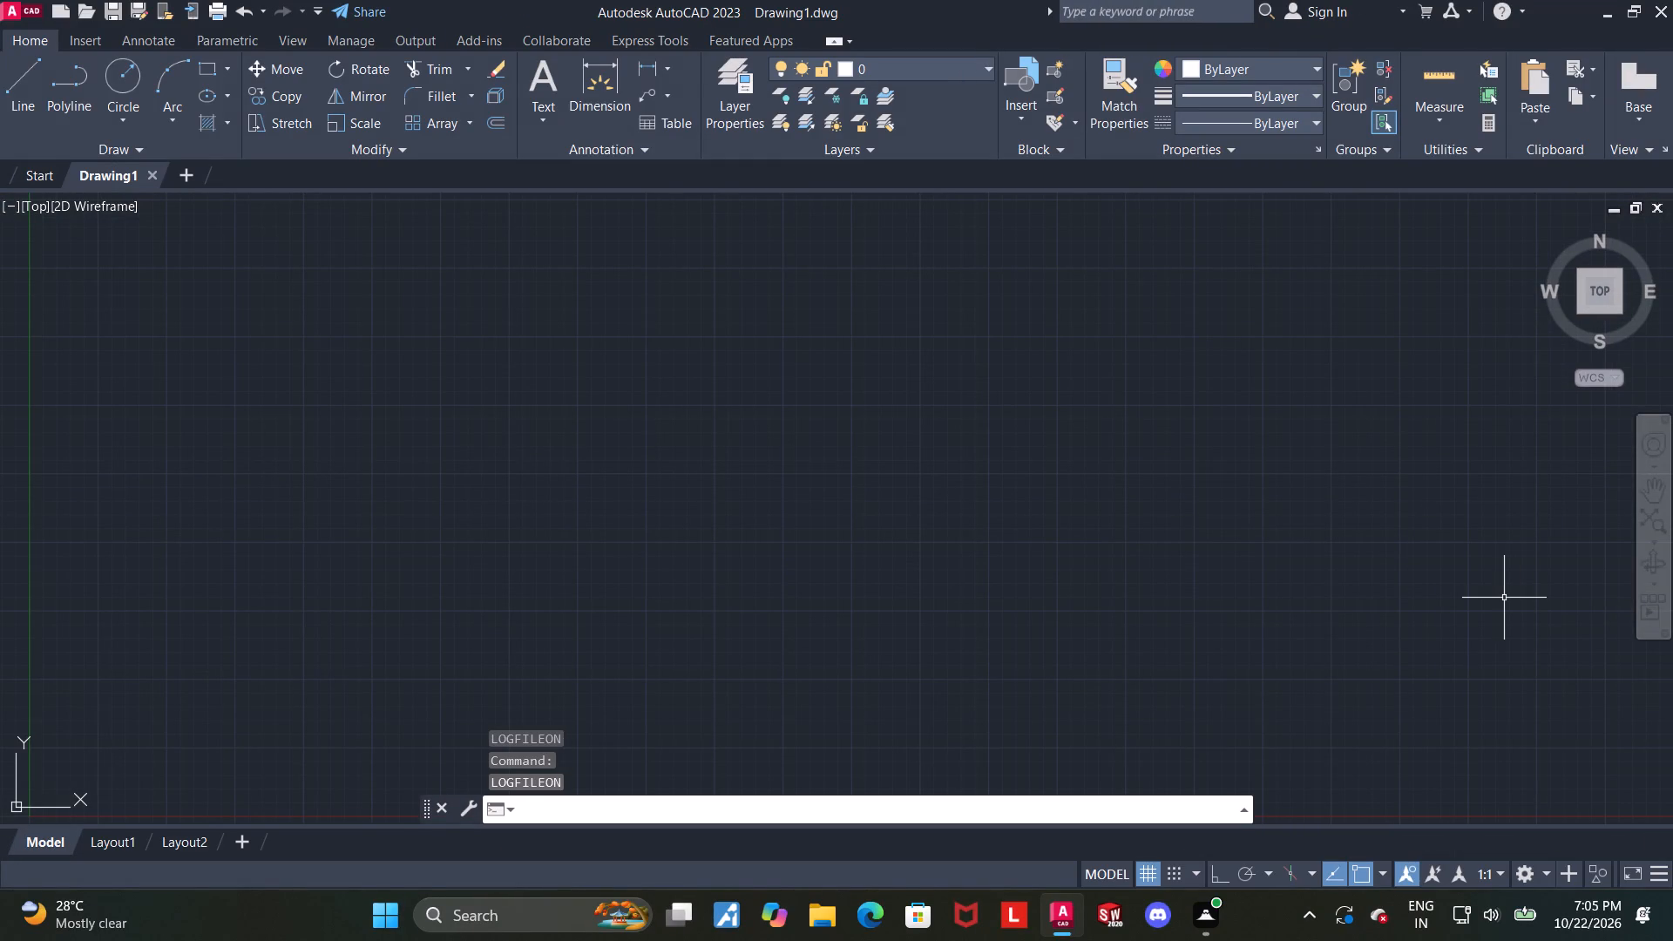
Set the model space limits with lower-left corner 0,0 and upper-right corner 100,100.
text(limits)
key(Return)
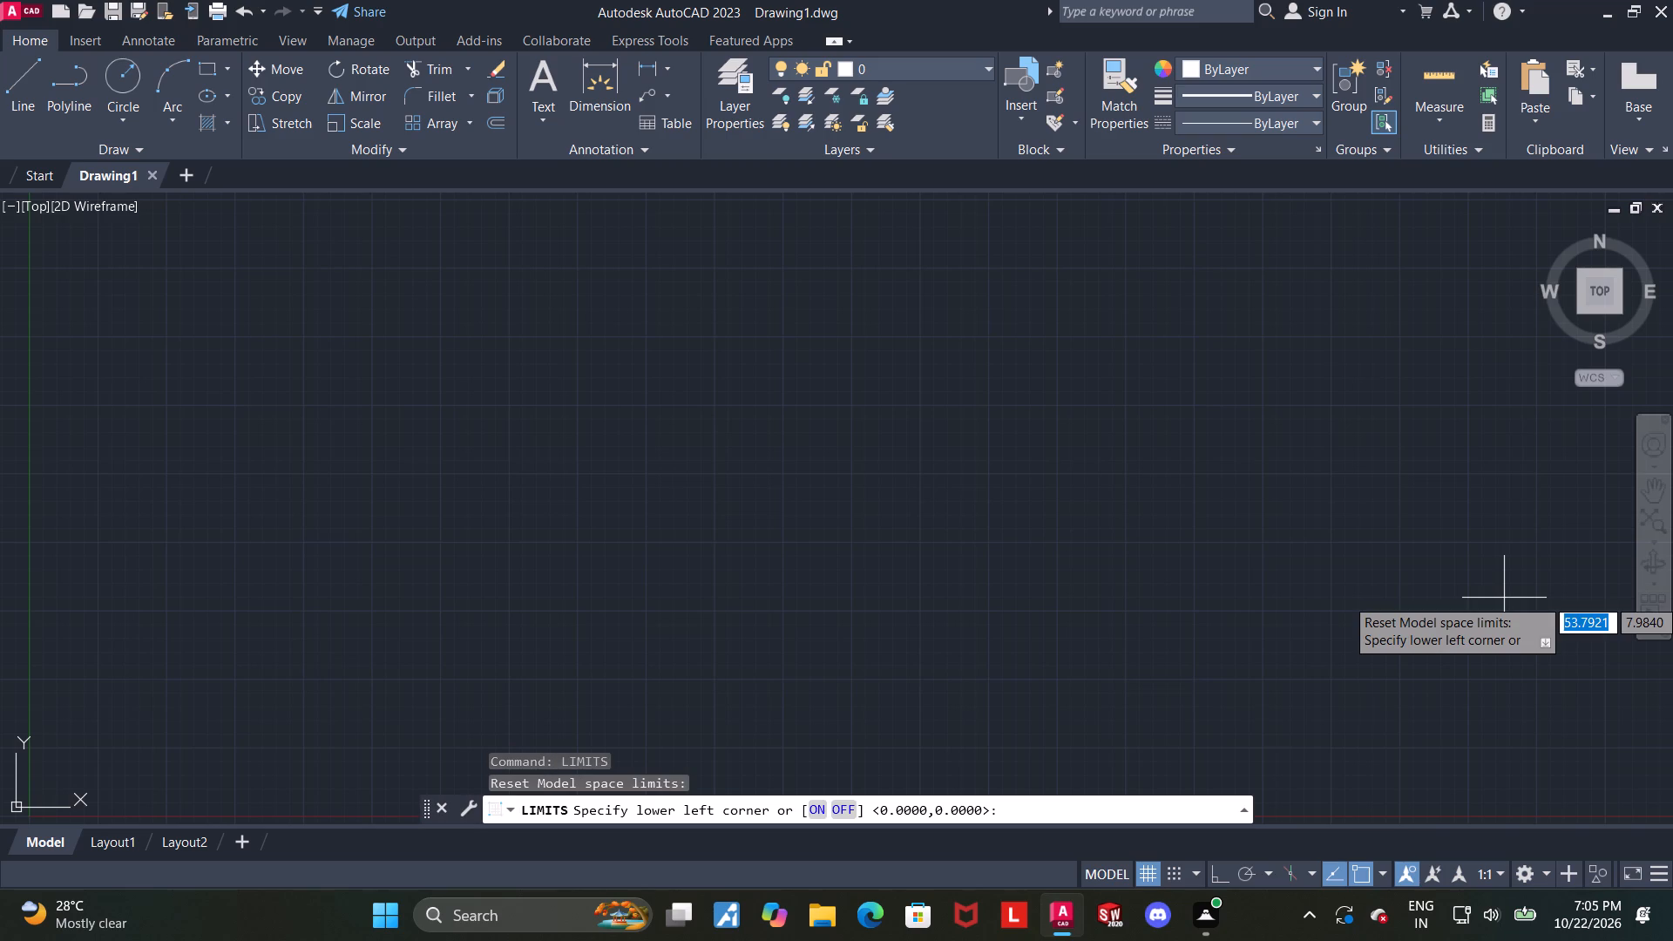
text(0,0)
key(Return)
text(100,100)
key(Return)
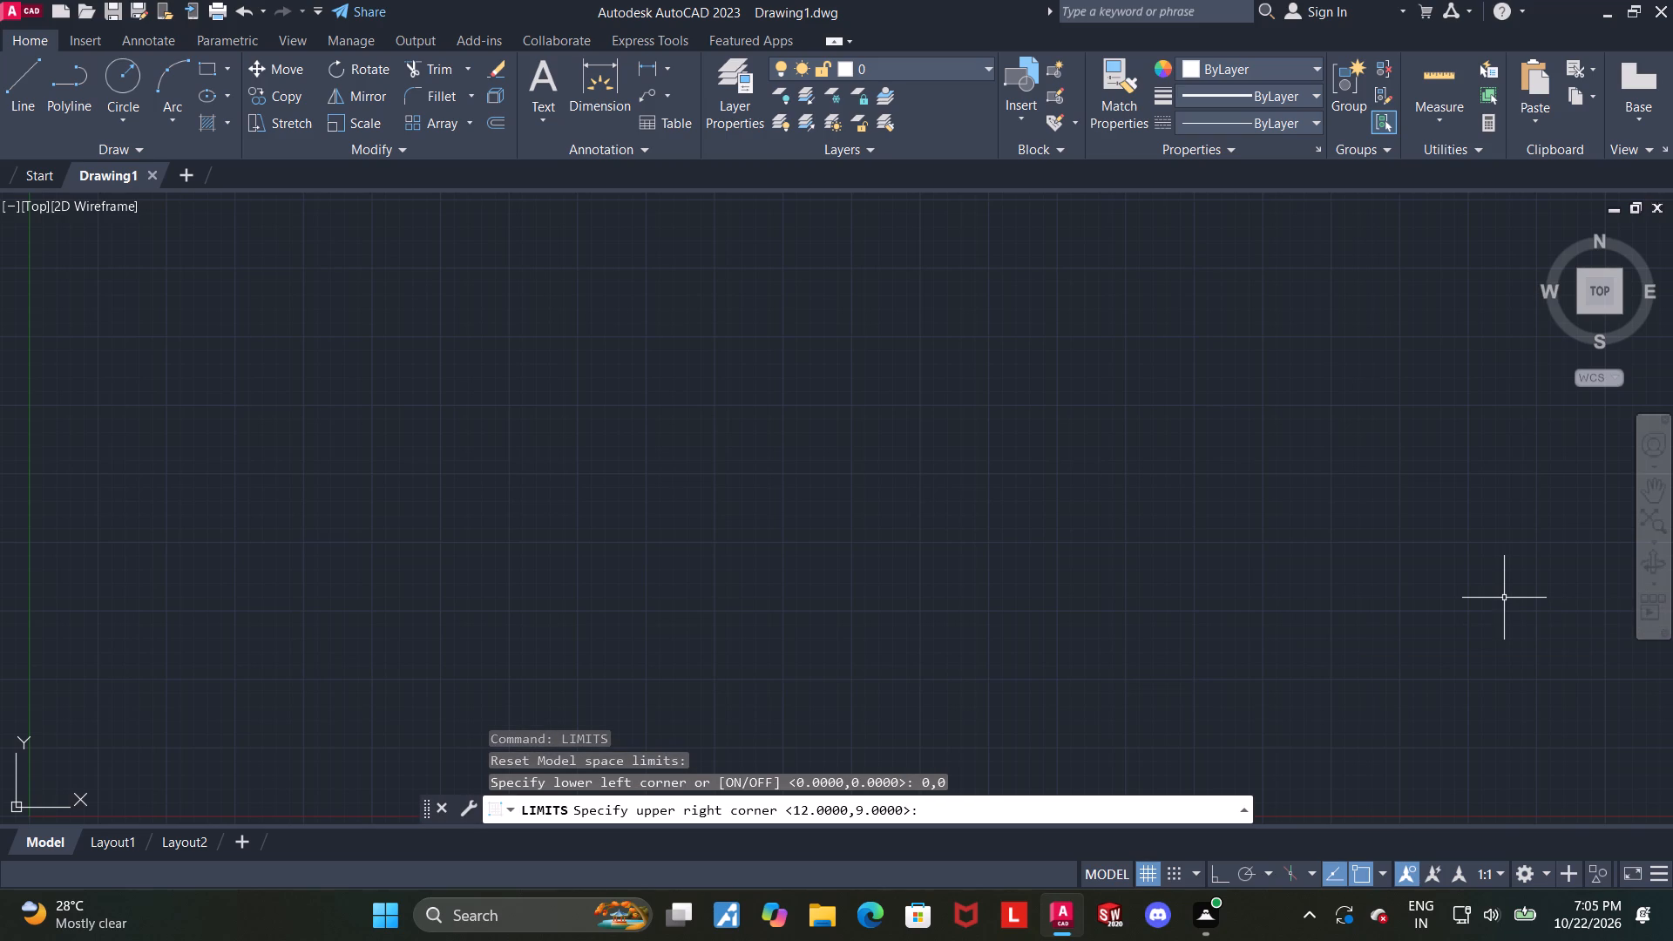
Draw a circle of diameter 14 in the open area above and to the right of the origin.
scroll(1493, 590, down, 1)
middle_drag(1460, 559, 1185, 547)
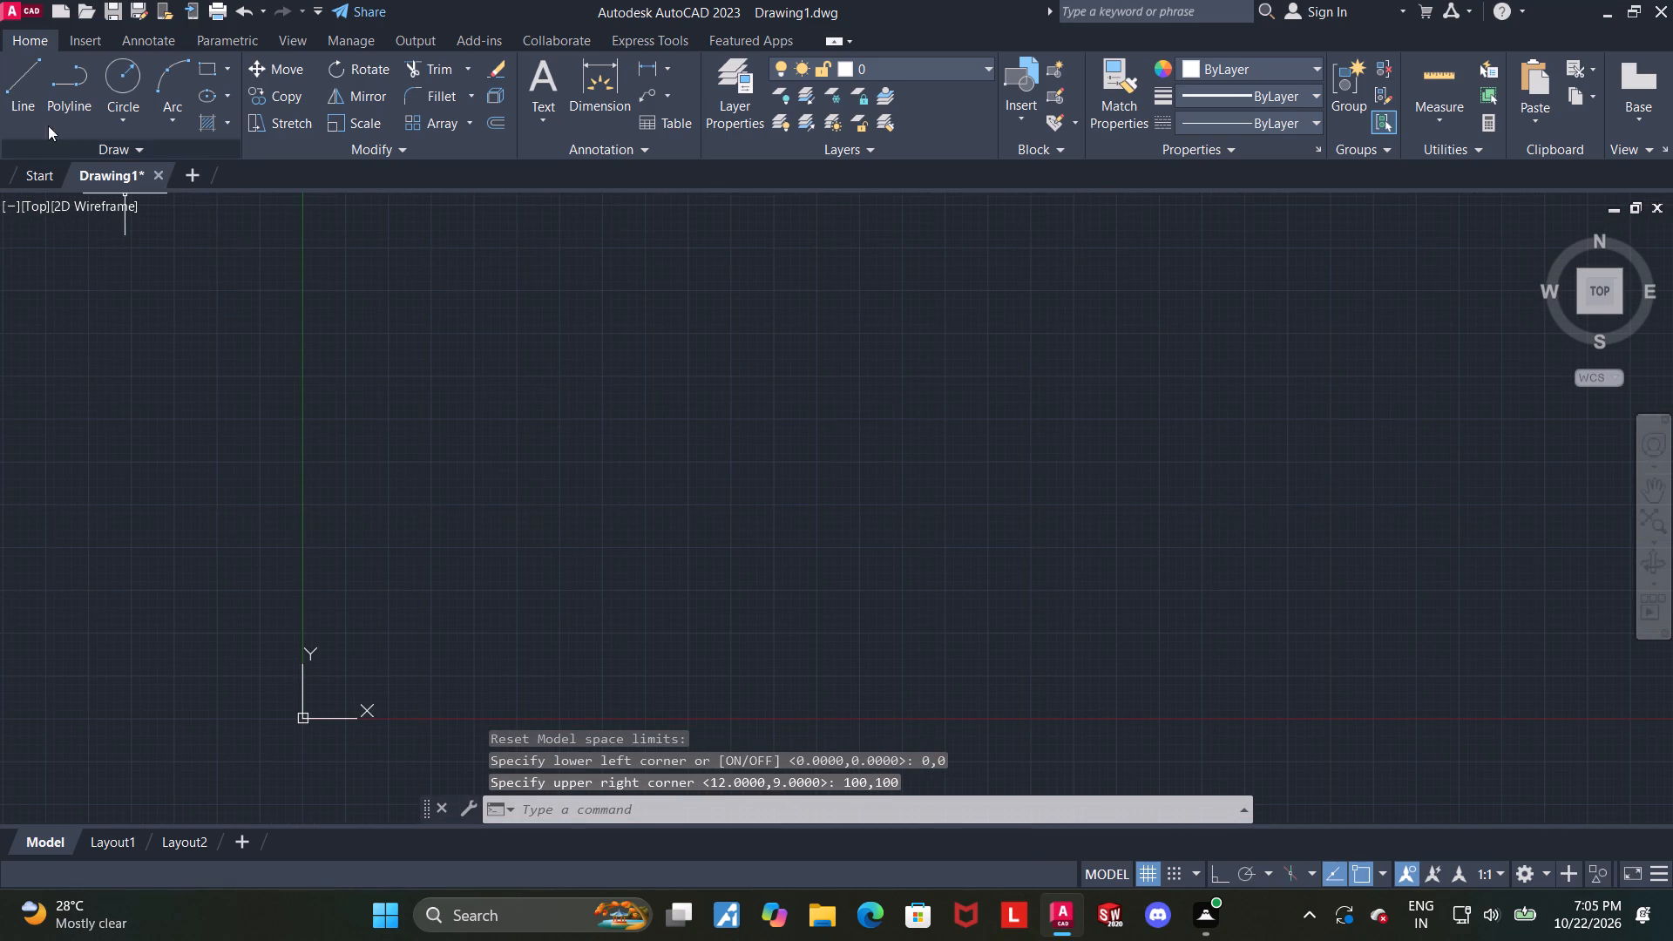
click(118, 69)
click(722, 486)
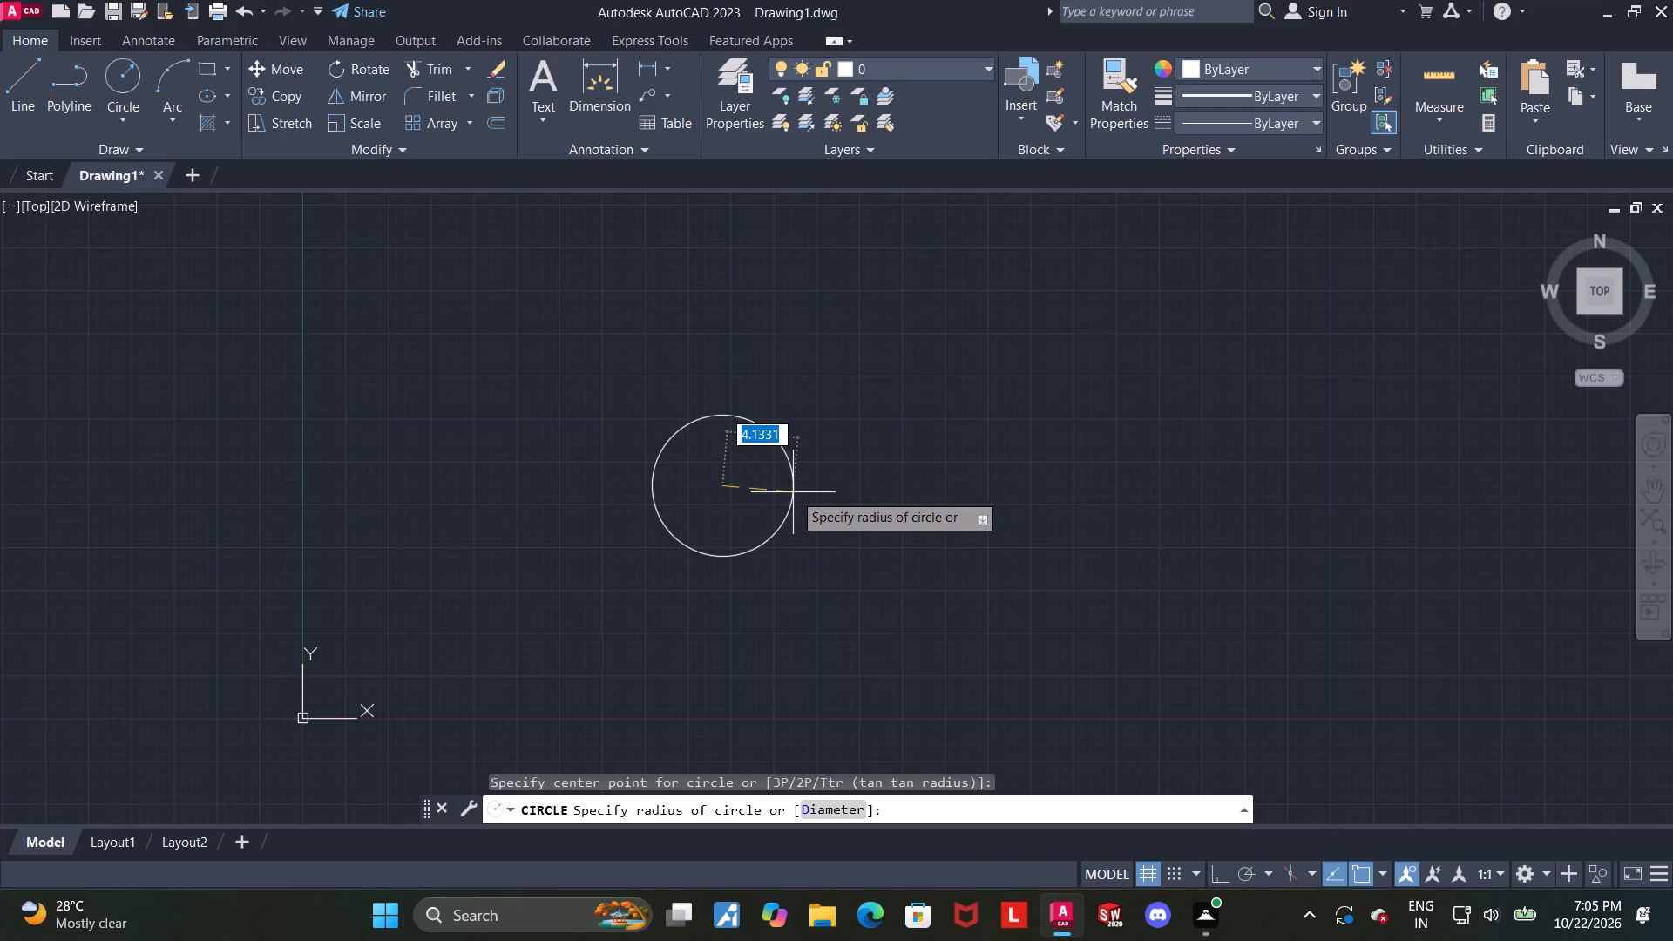
key(d)
key(Return)
text(14)
key(Return)
key(Escape)
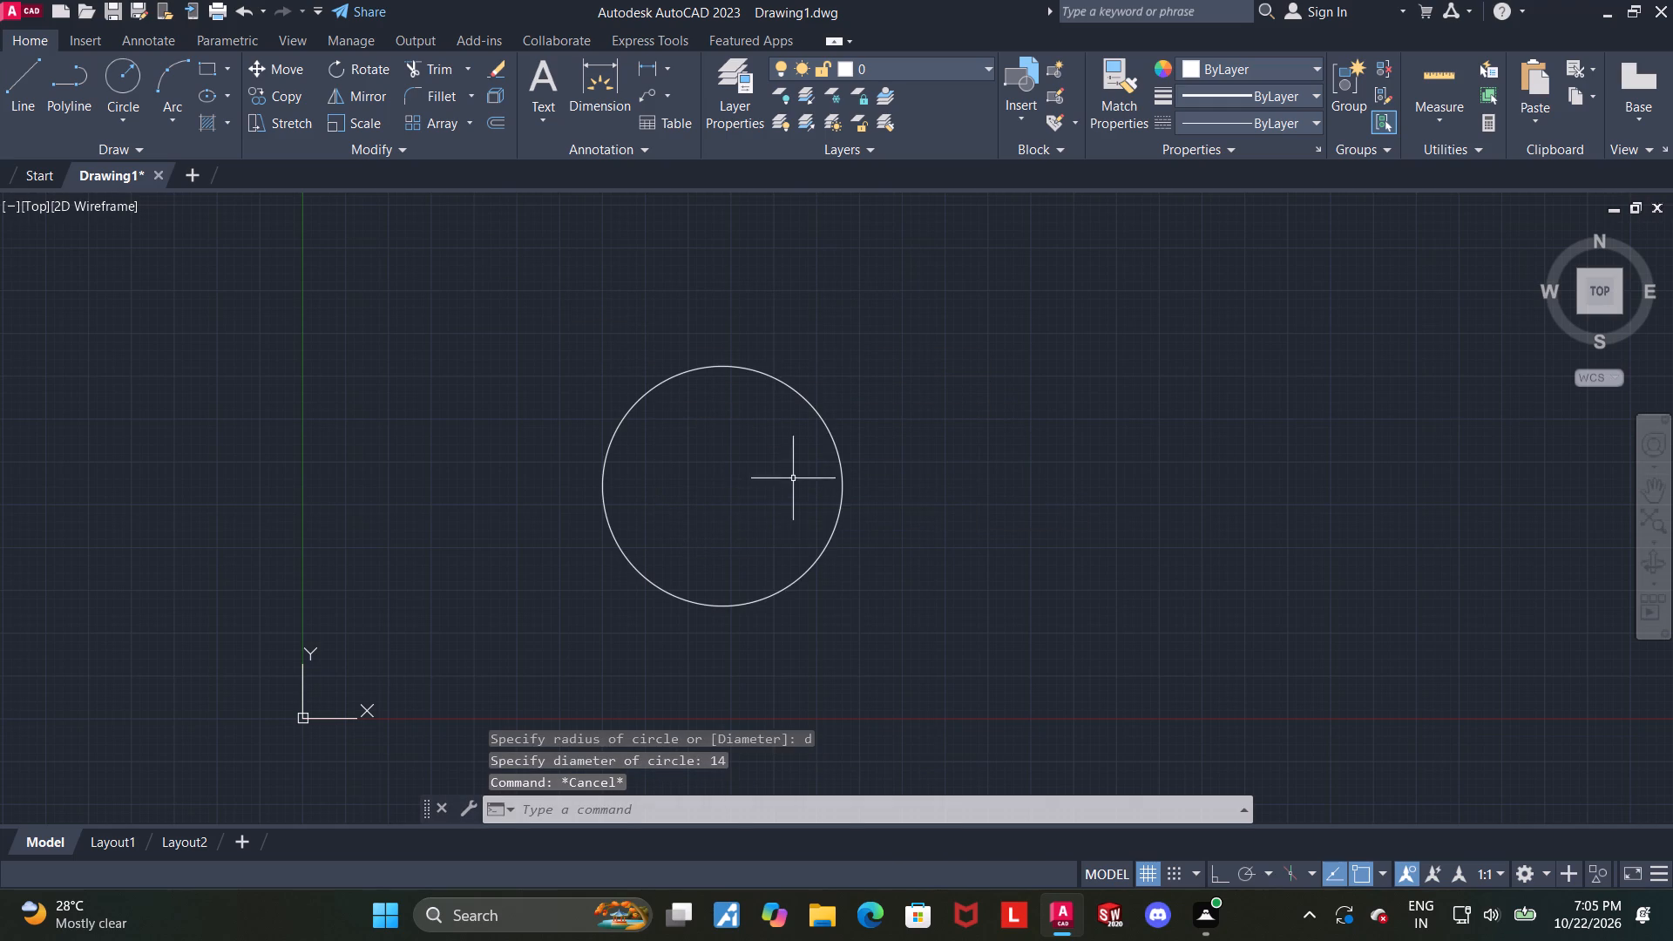
Draw a concentric circle of radius 10 on the center of the 14-diameter circle.
click(129, 76)
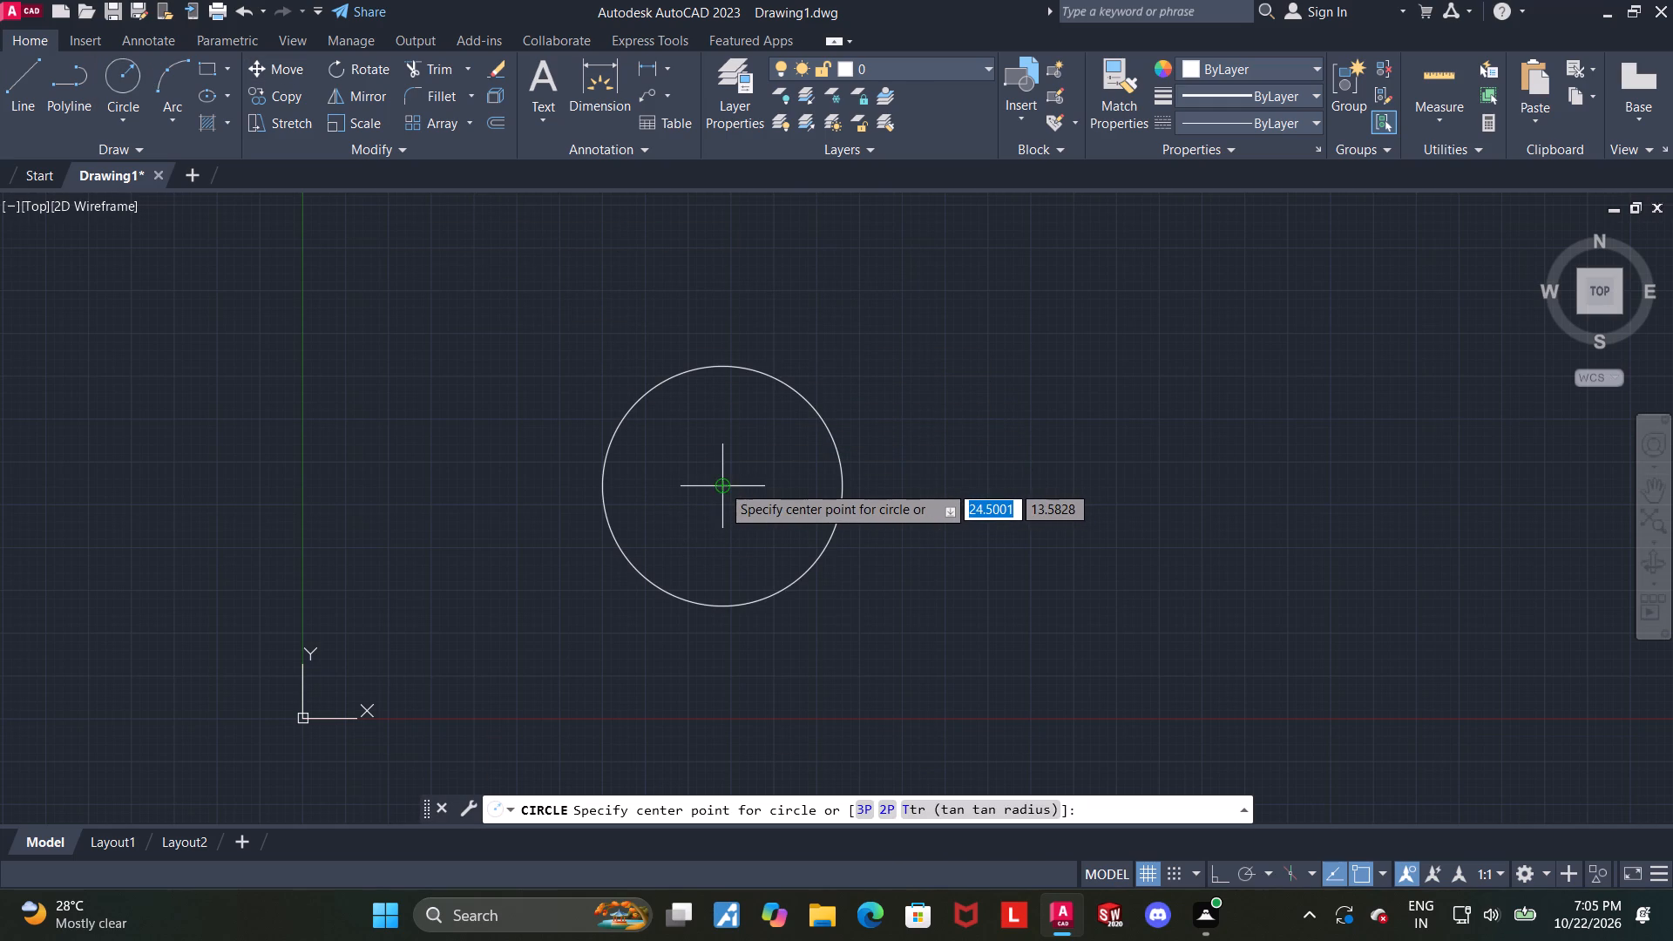
click(721, 484)
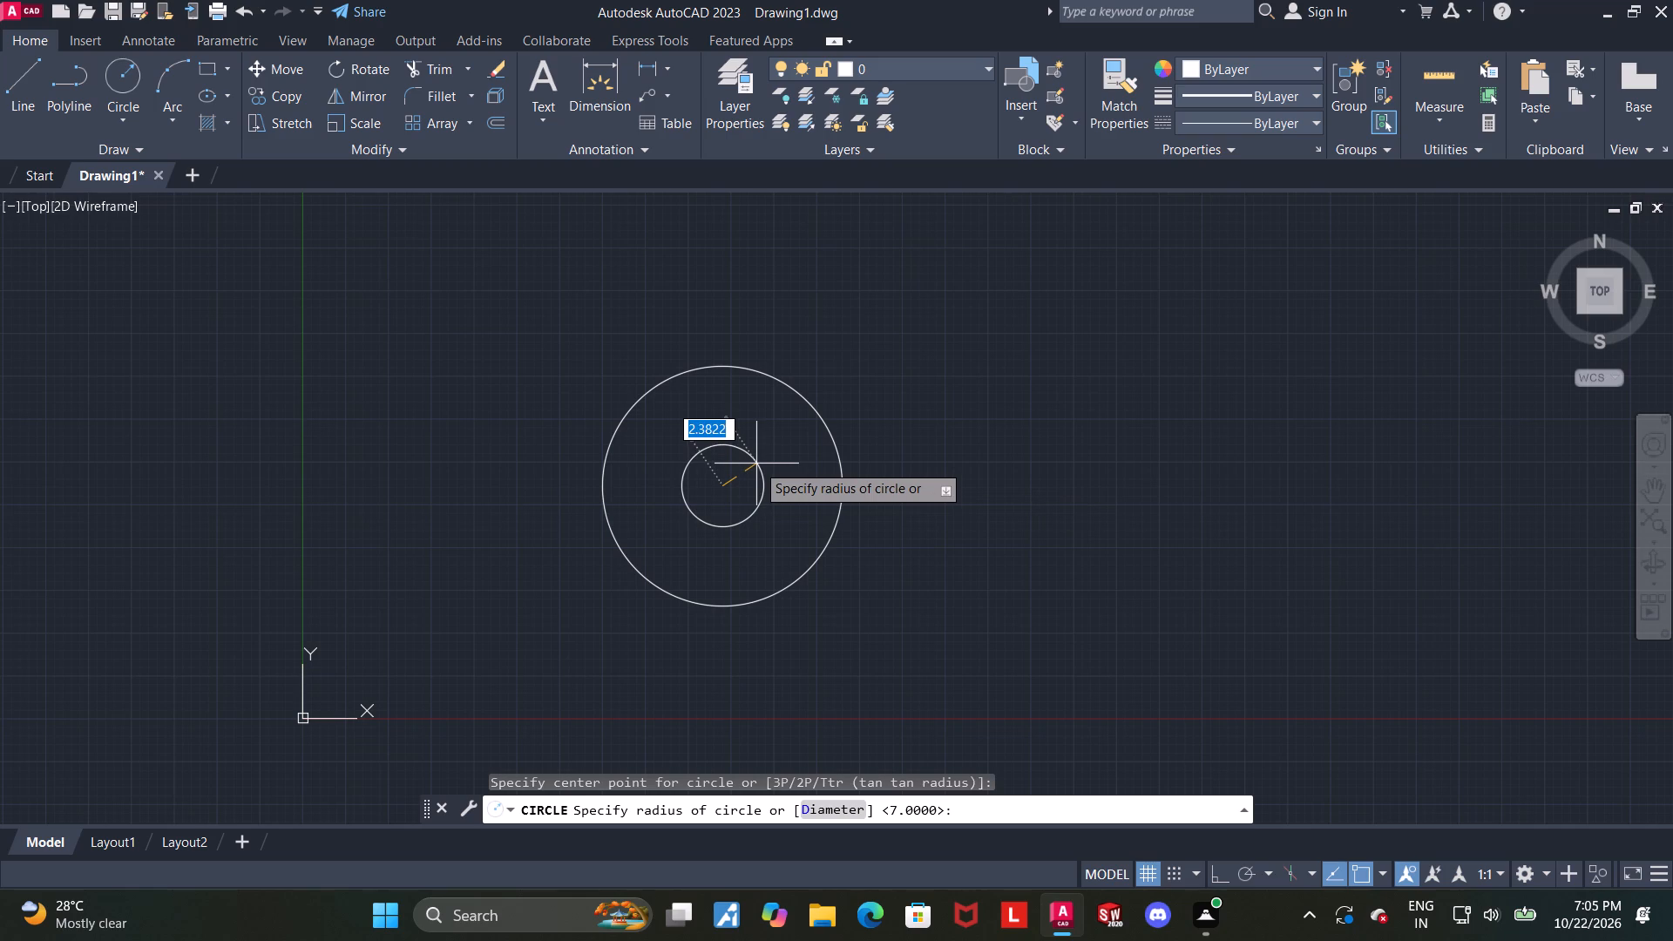
text(10)
key(Return)
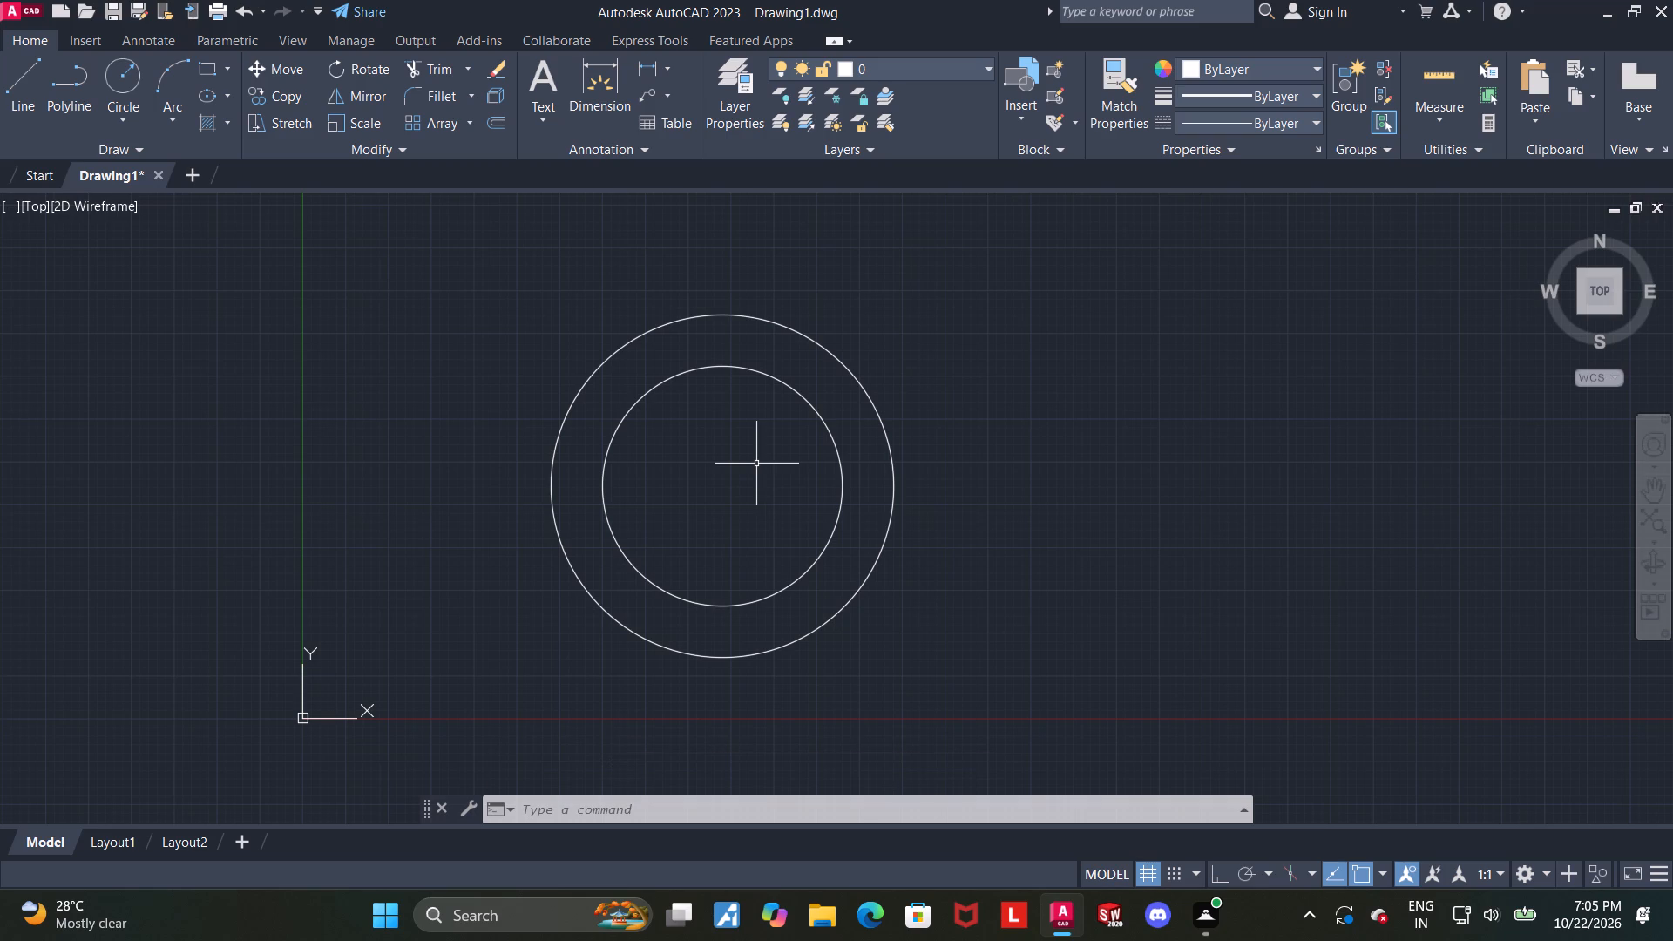
Move both concentric circles together by their shared center, farther up and to the right of the origin.
scroll(857, 434, down, 2)
middle_drag(922, 436, 816, 529)
key(Escape)
click(892, 439)
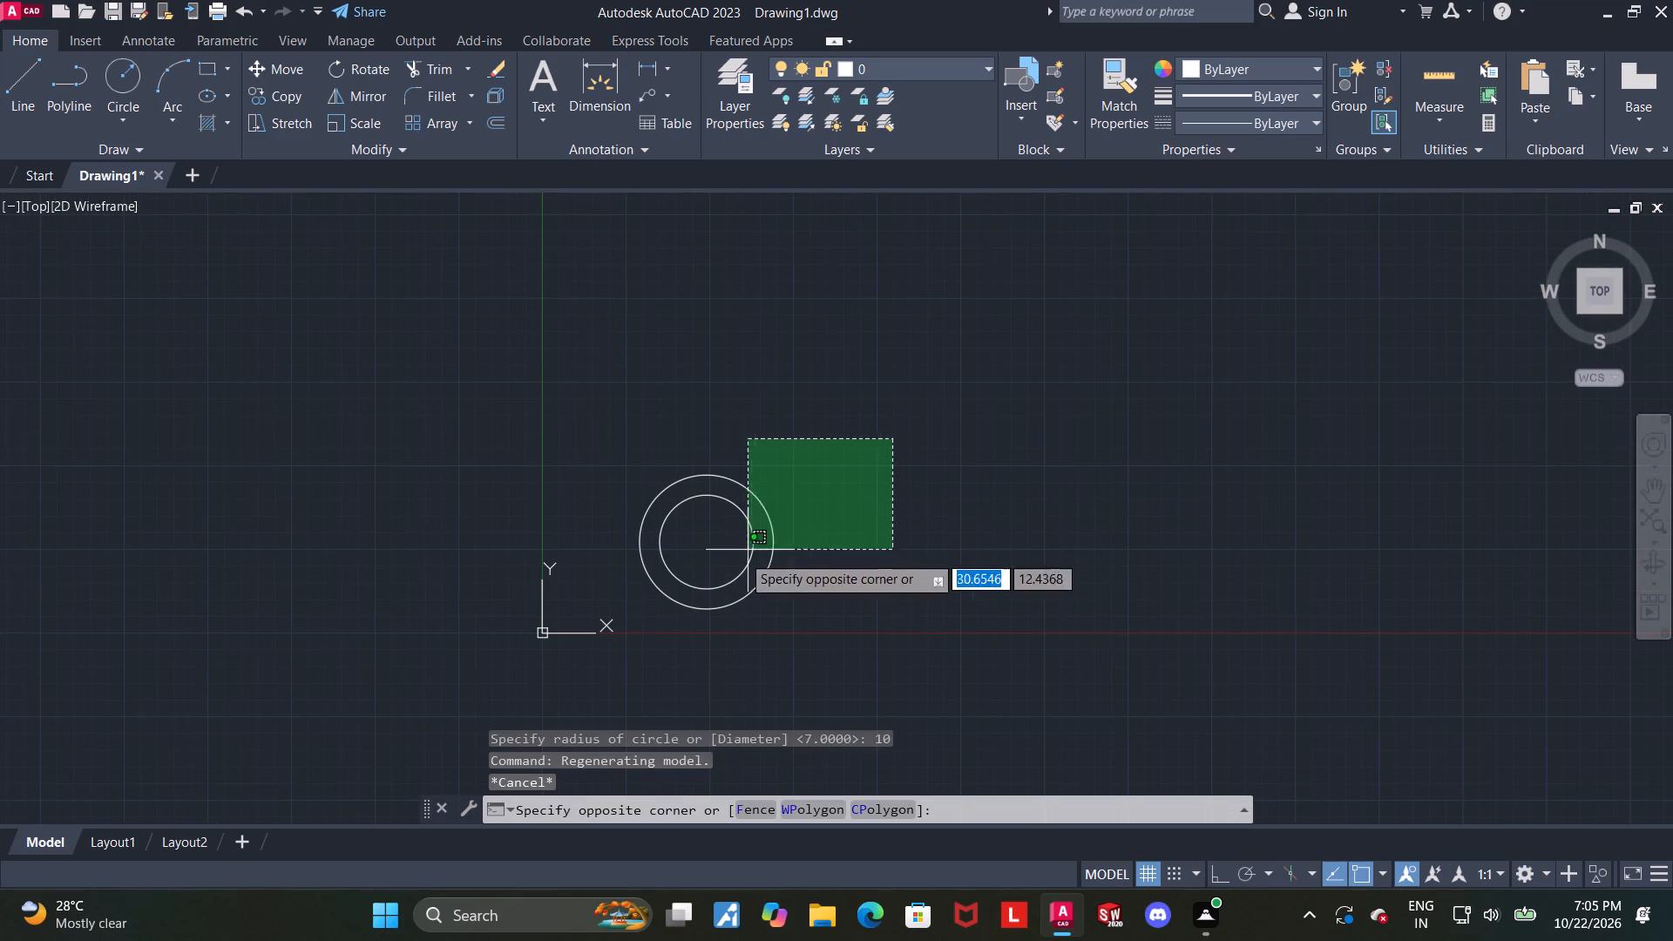
click(675, 592)
click(708, 545)
click(952, 381)
key(Escape)
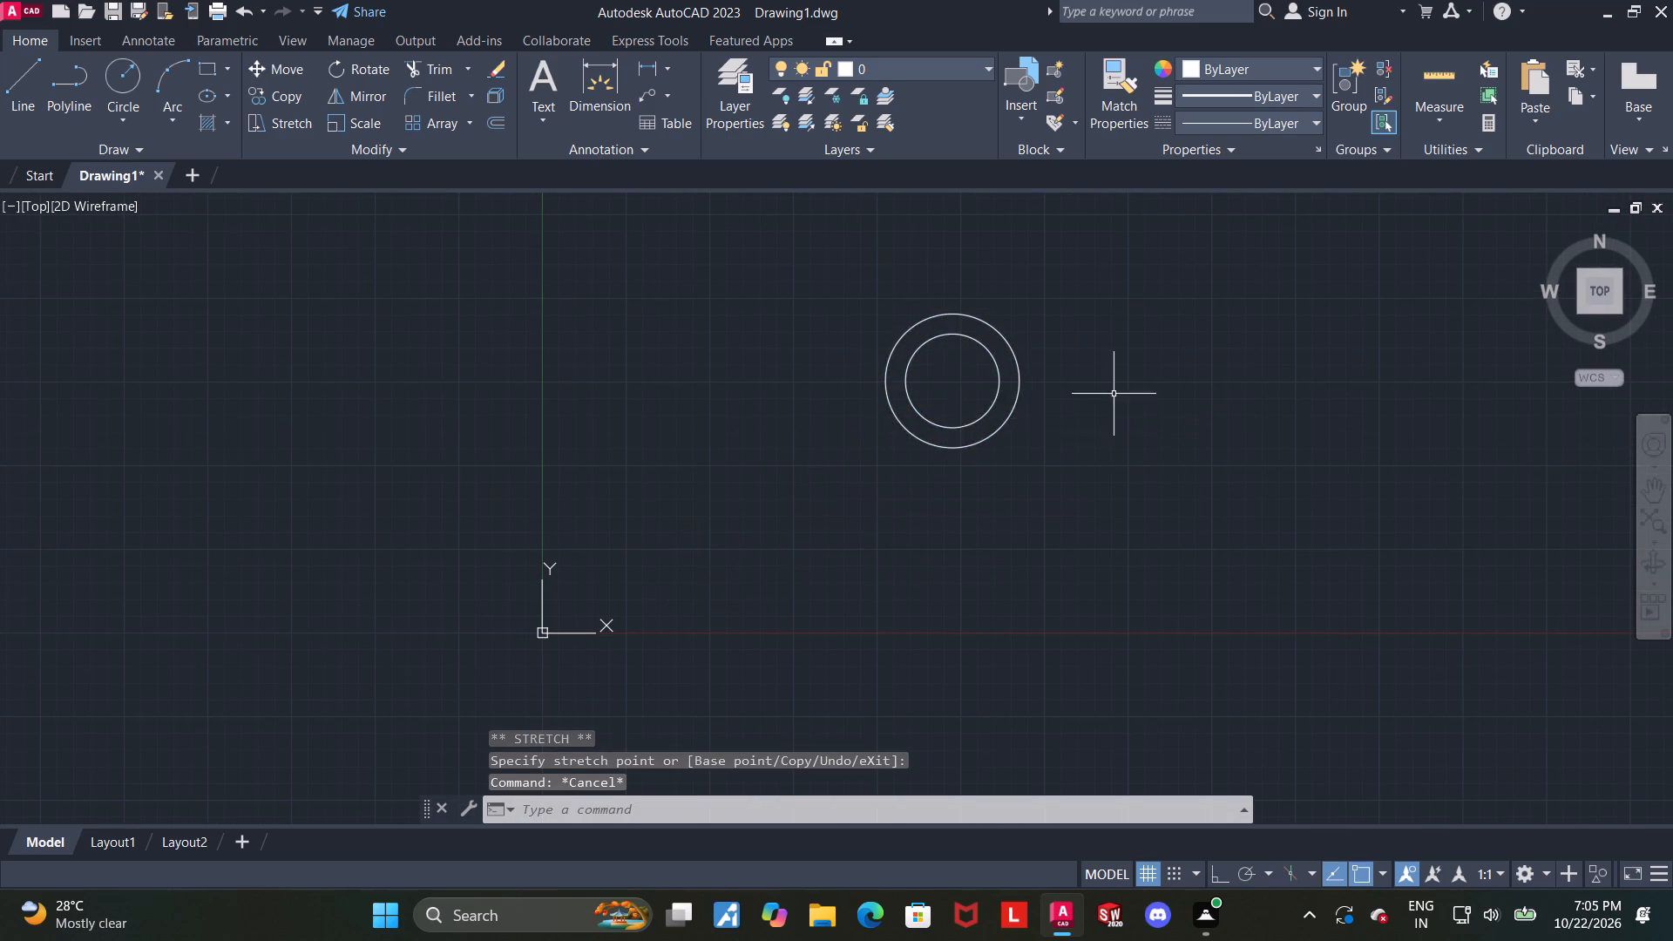
With Ortho on, draw a line 55 units up from the circles' center, continuing 32 units horizontally to the right.
middle_drag(1110, 398, 955, 486)
middle_drag(1026, 452, 962, 525)
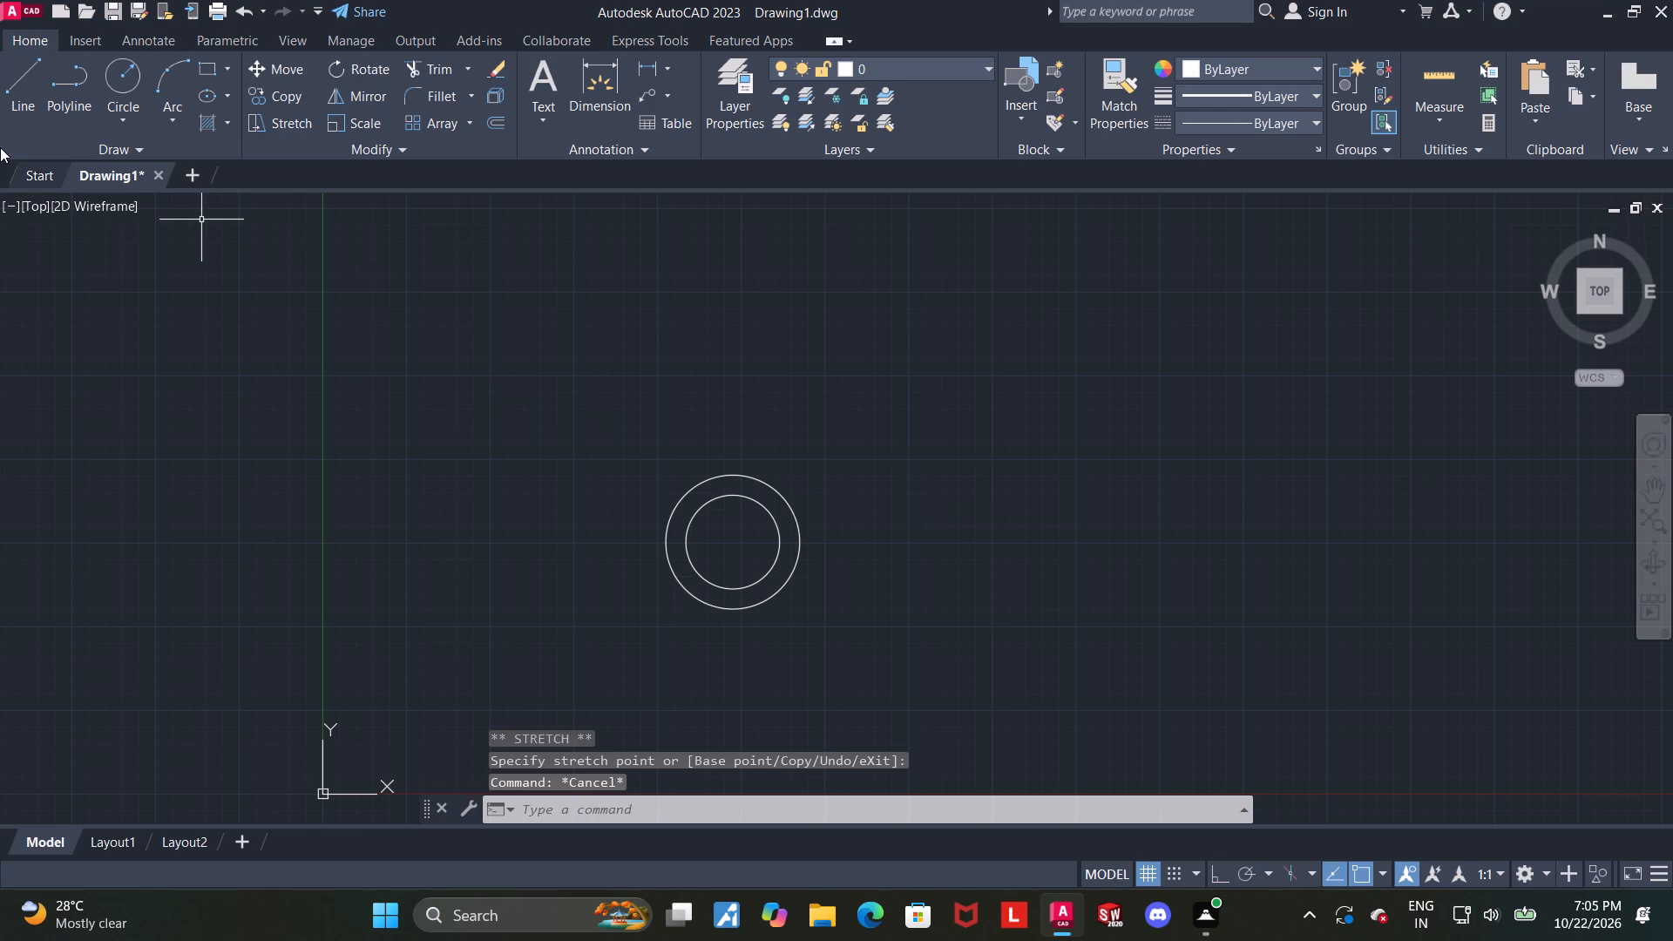
click(24, 88)
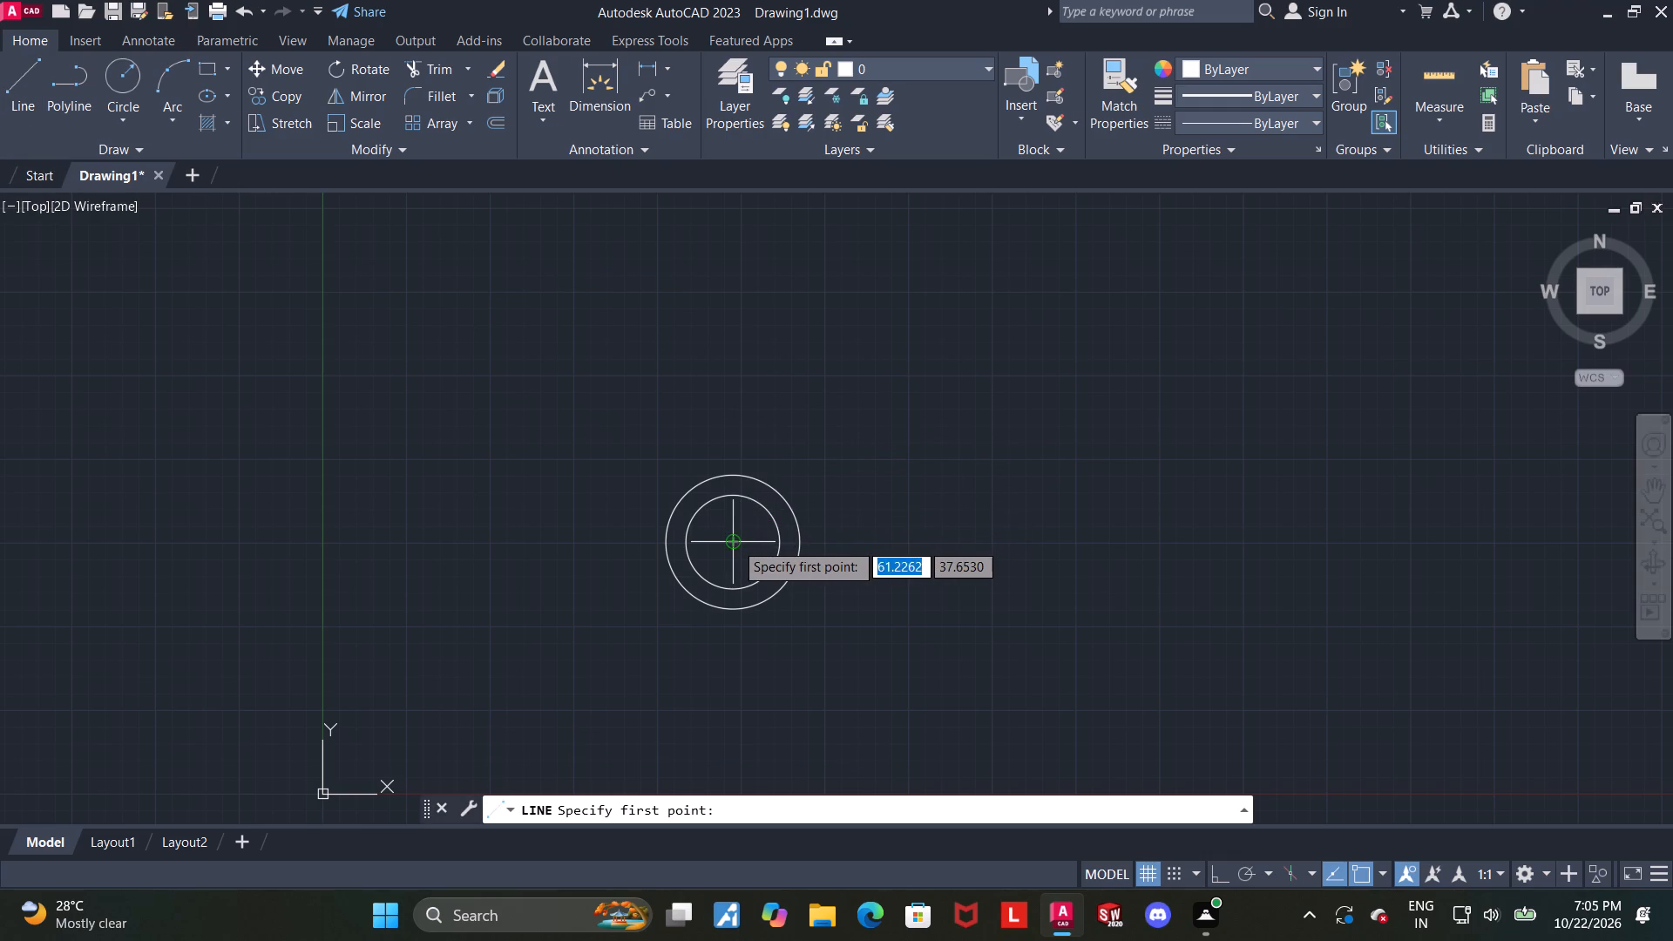
click(735, 542)
key(F8)
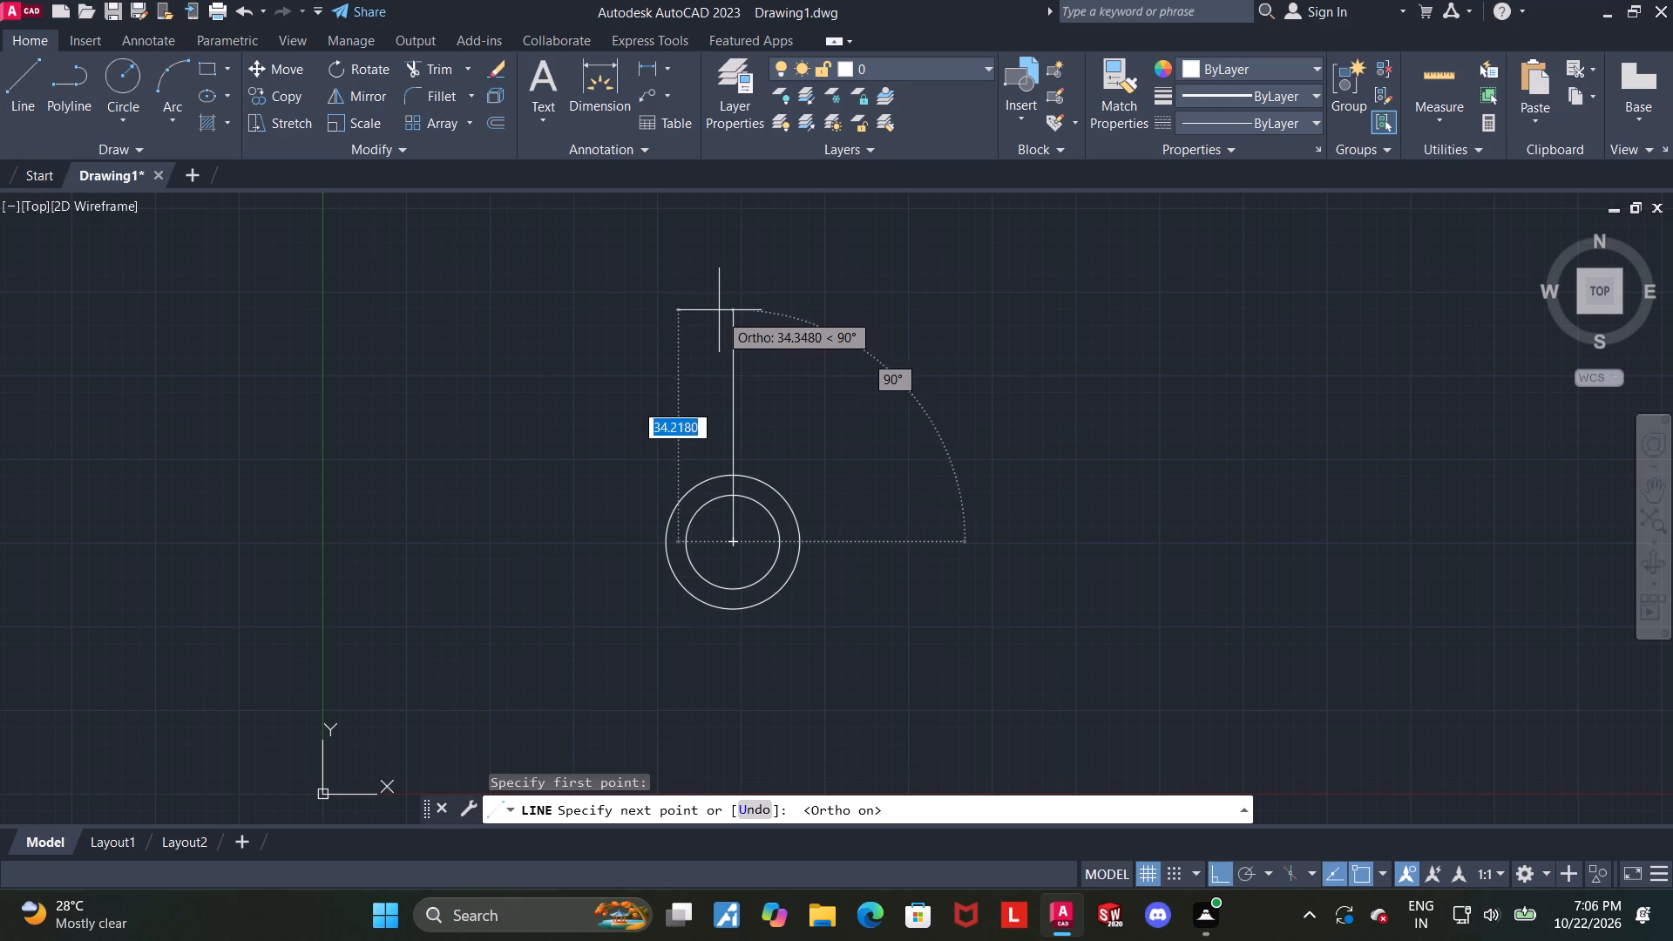
text(55)
key(Return)
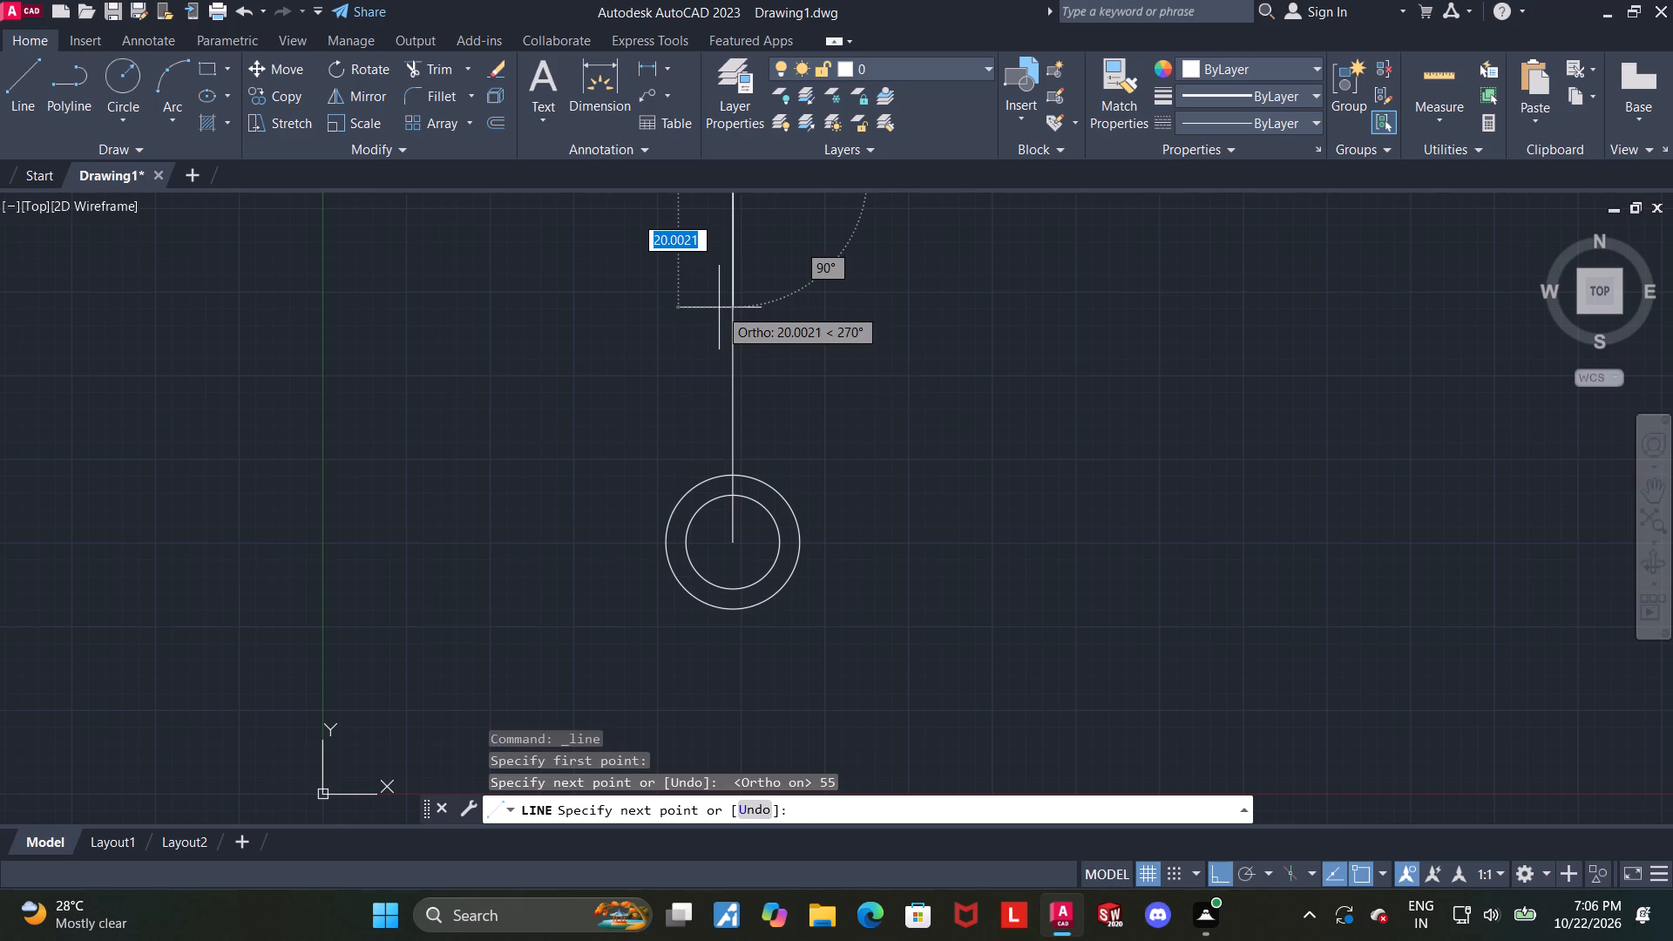
scroll(905, 315, up, 3)
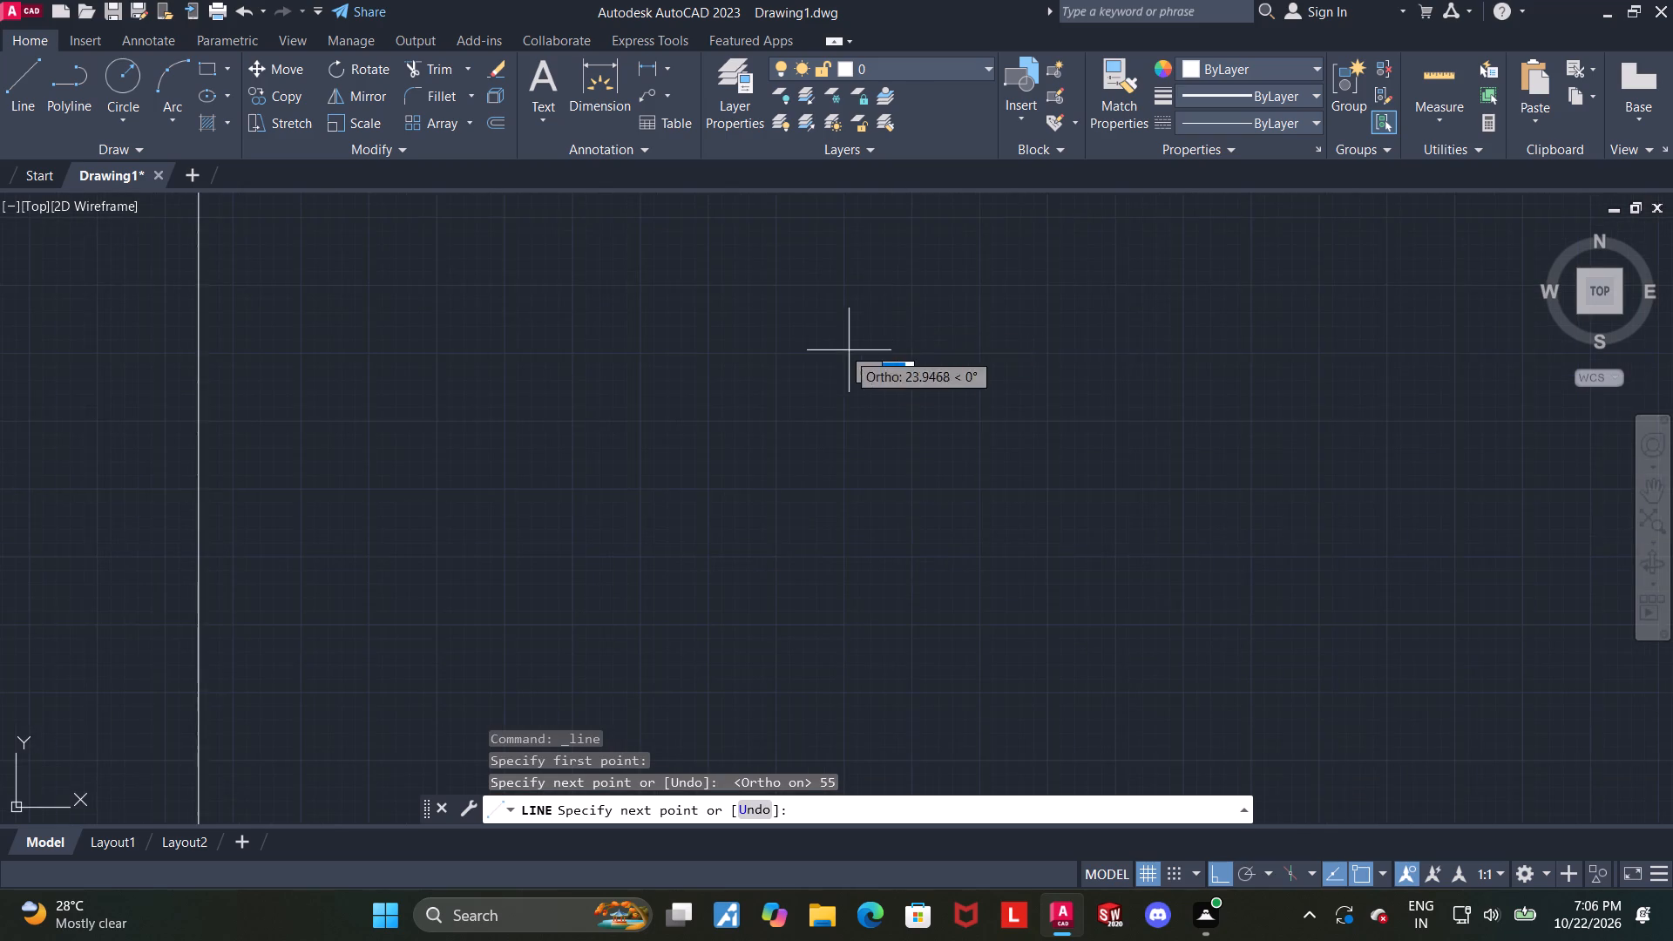
scroll(828, 366, down, 5)
text(32)
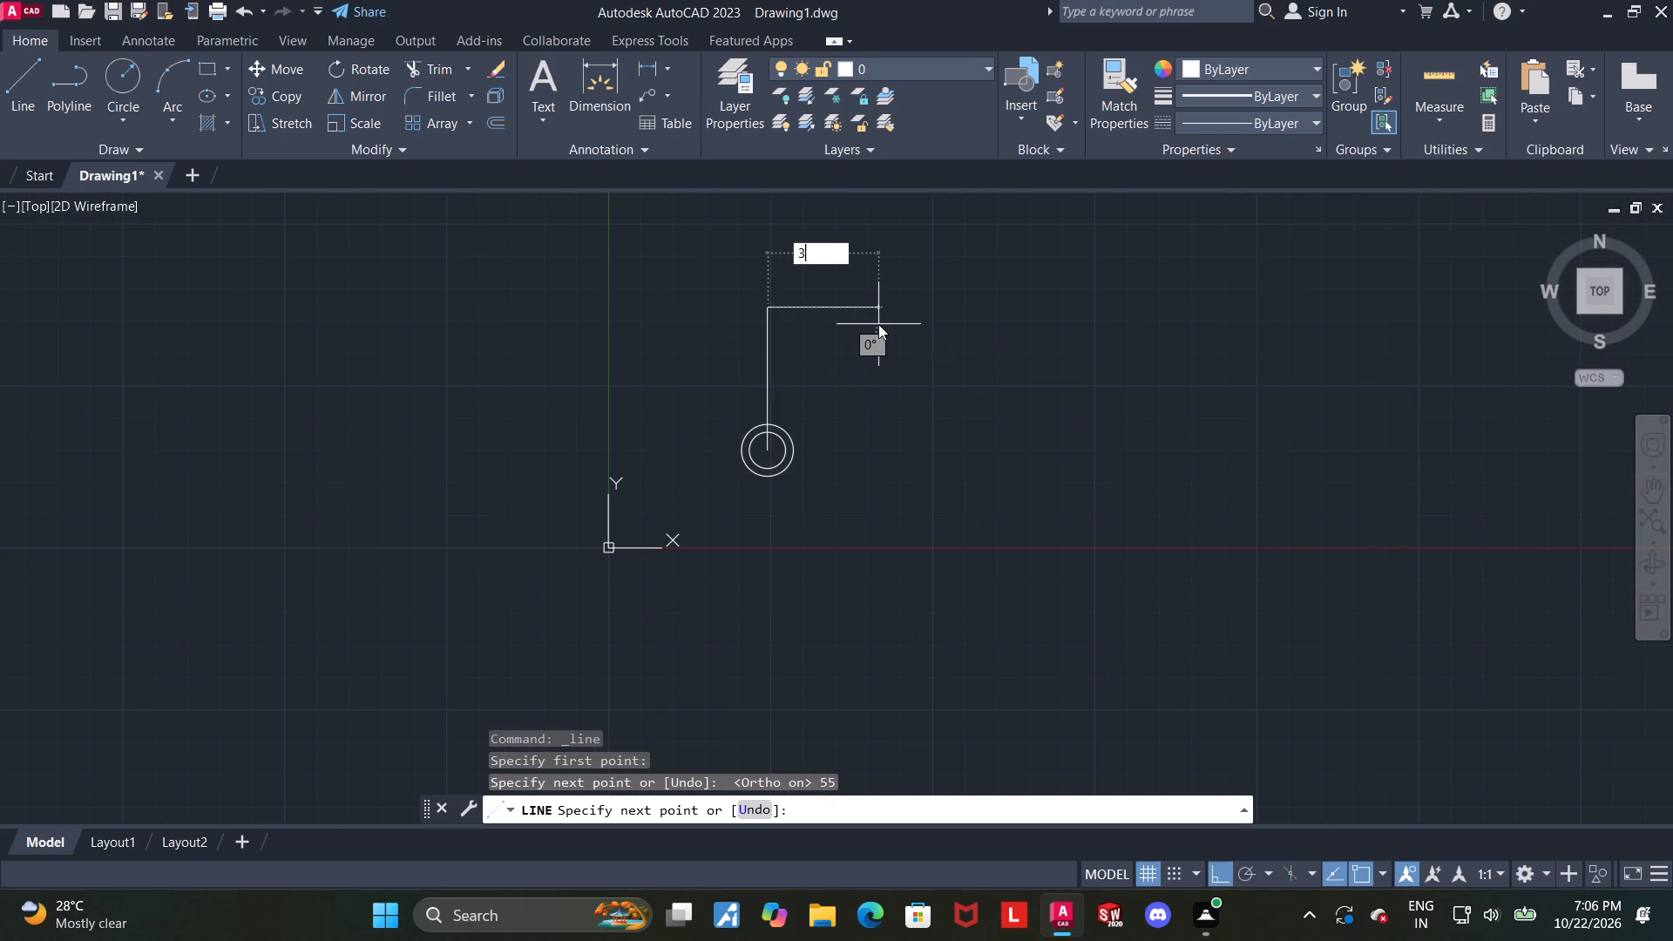
key(Return)
key(Escape)
Move the circles and both lines together up and to the right, using the lines' corner as base point with Ortho off.
middle_drag(897, 340, 674, 408)
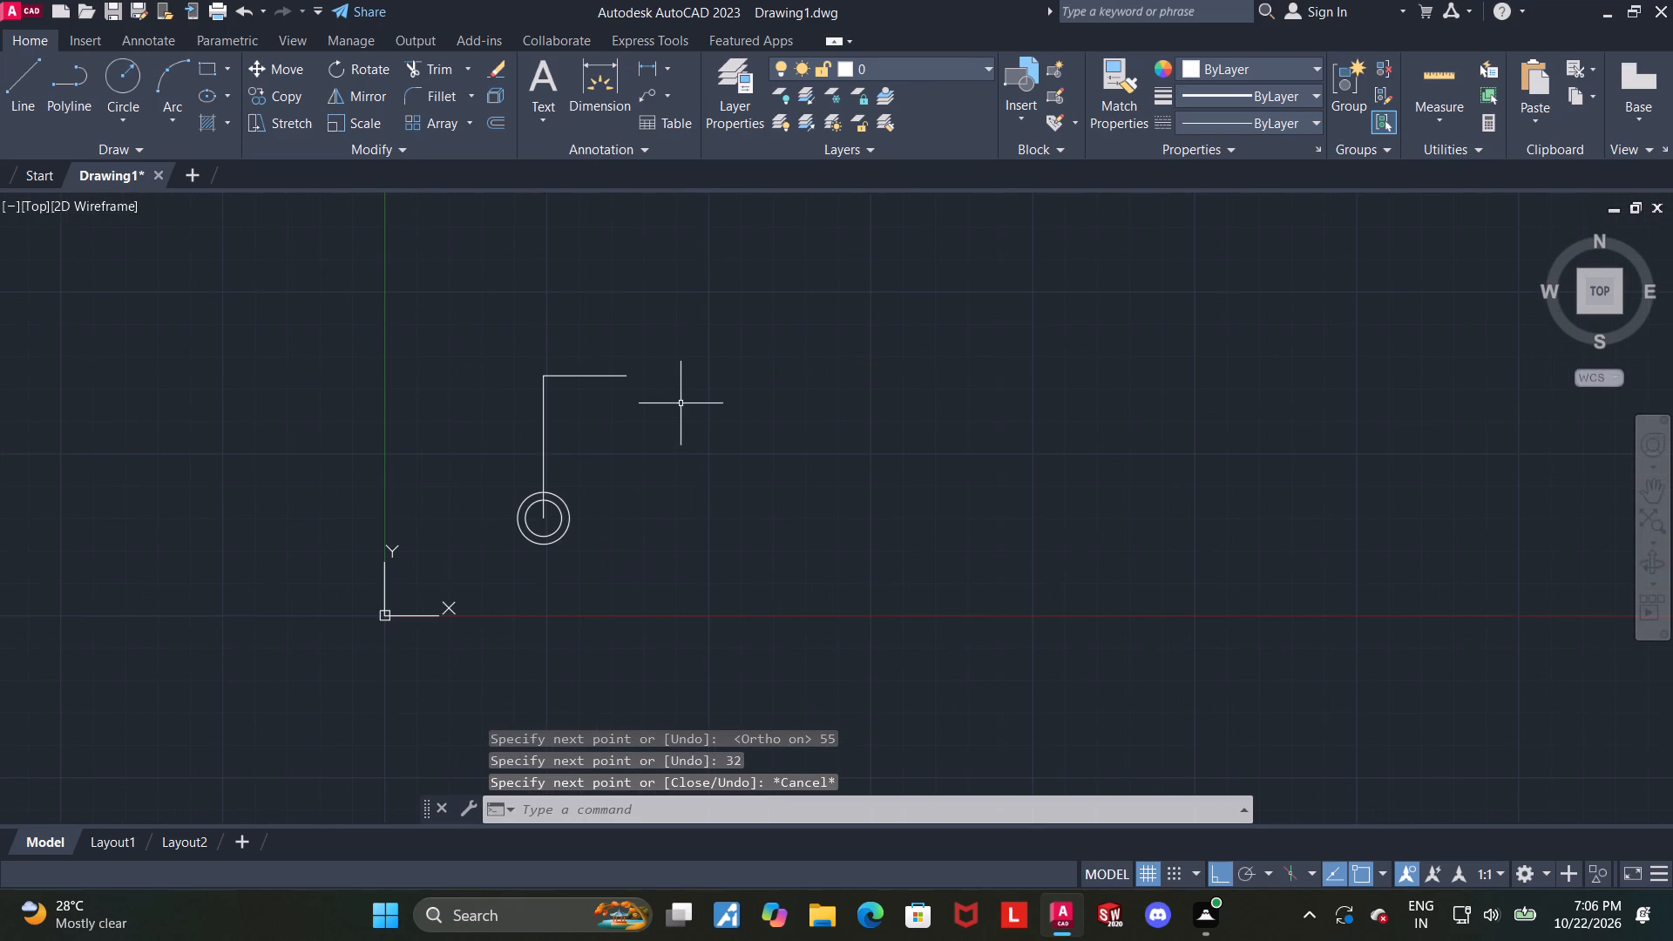
click(723, 324)
click(430, 562)
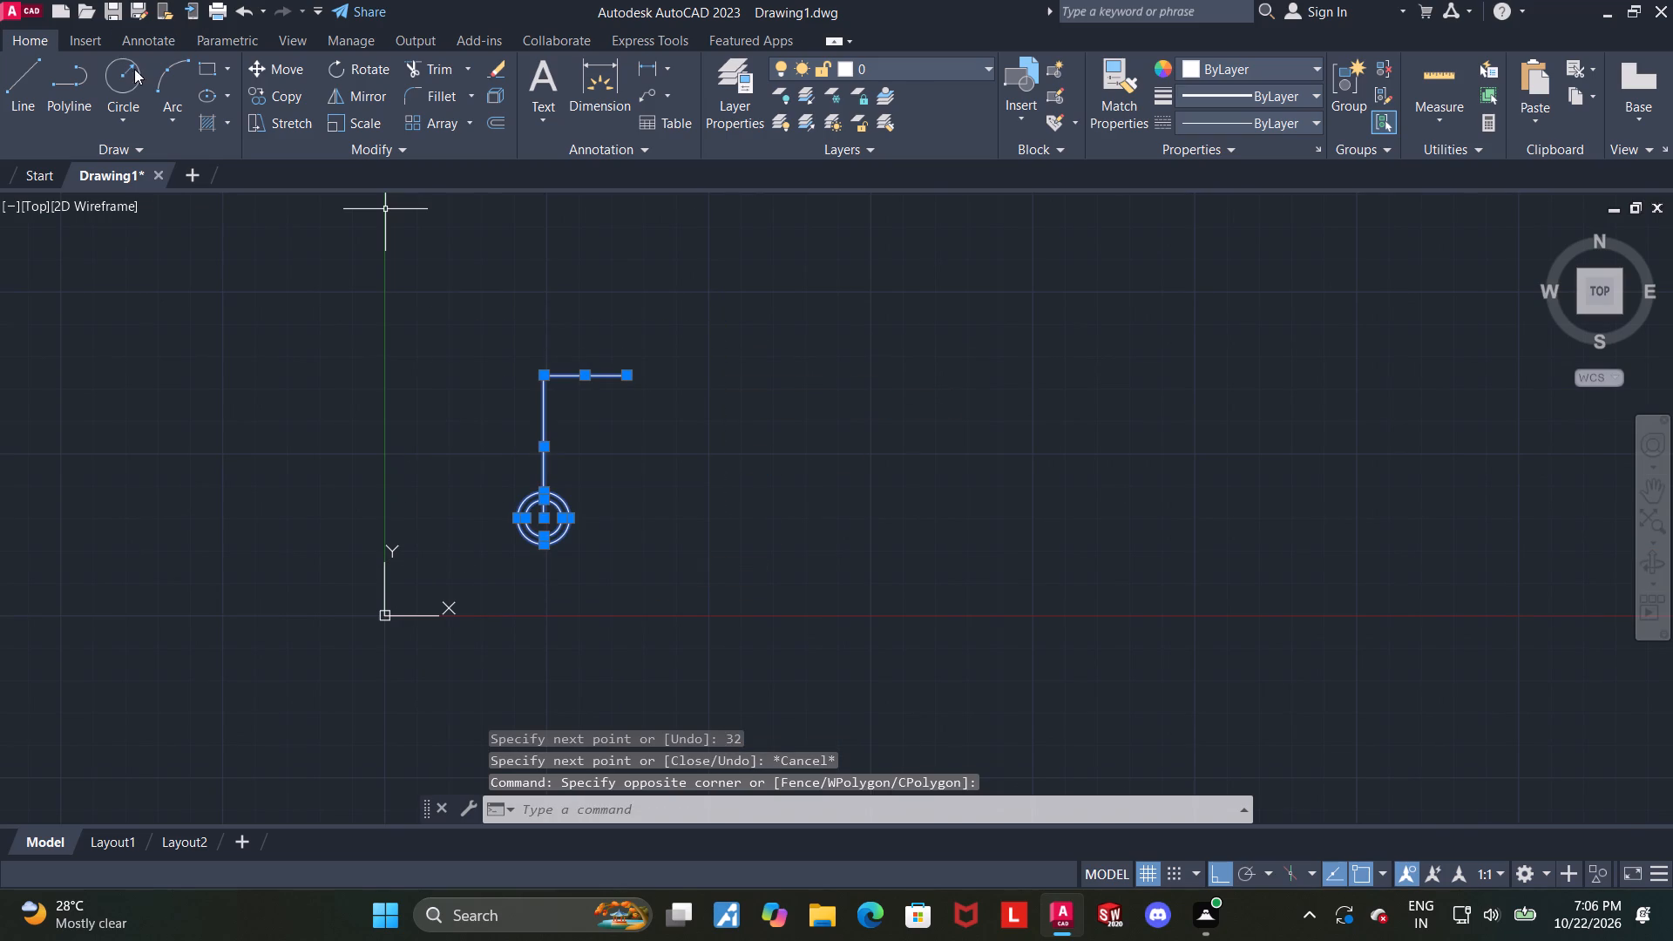
click(288, 68)
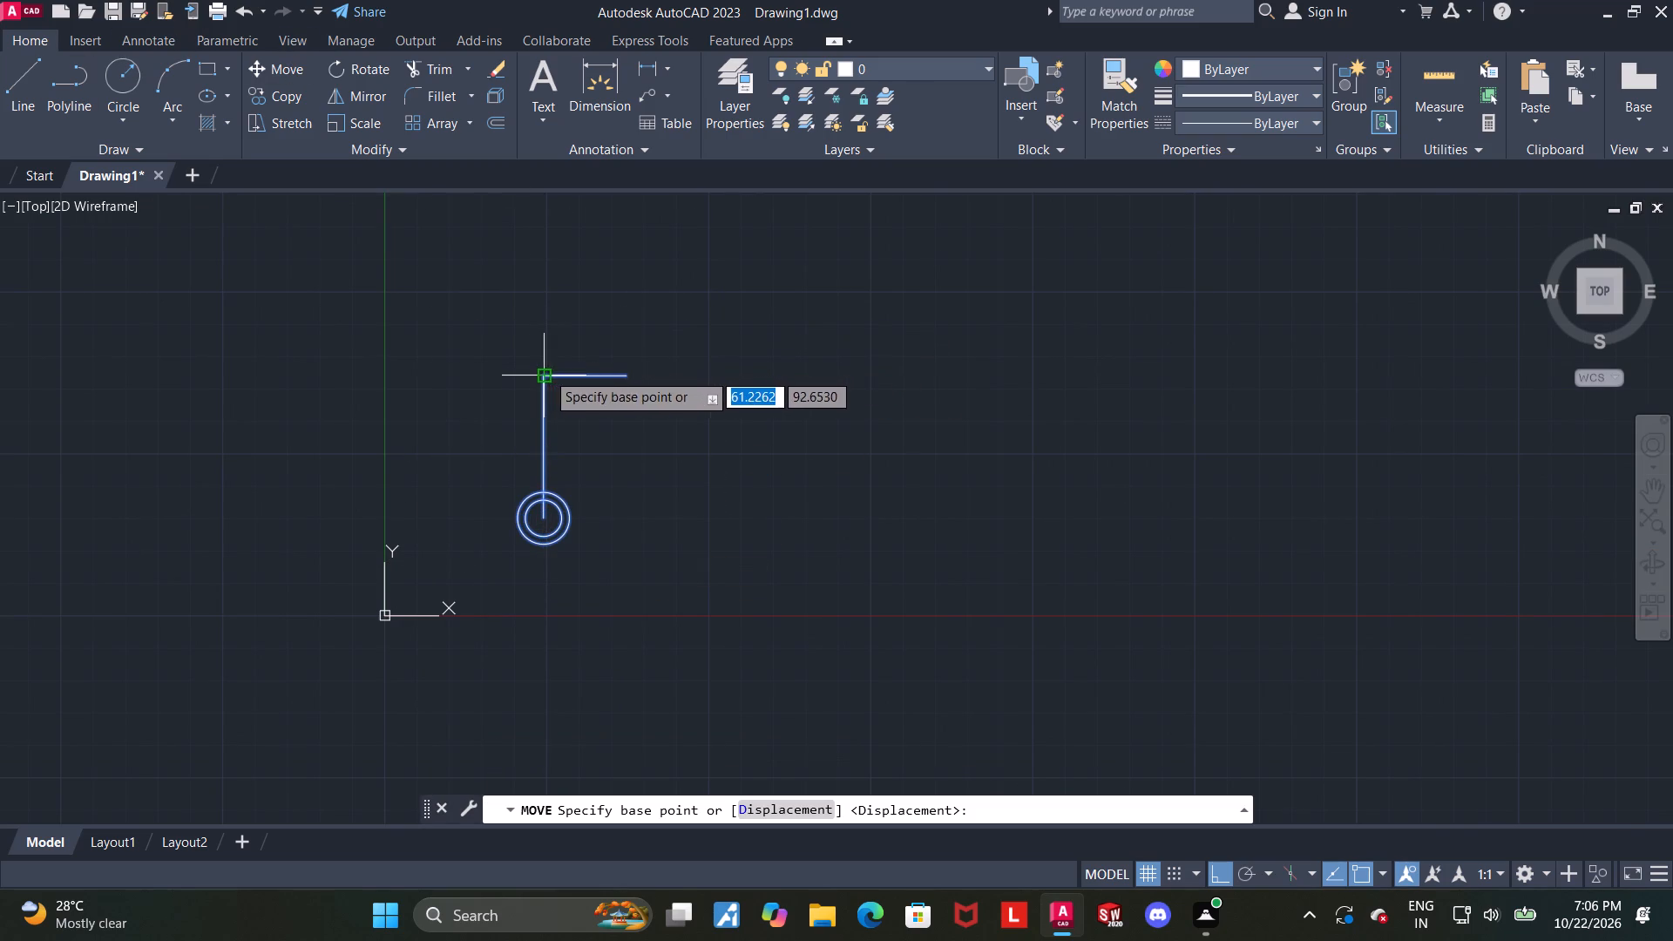
click(546, 372)
key(F8)
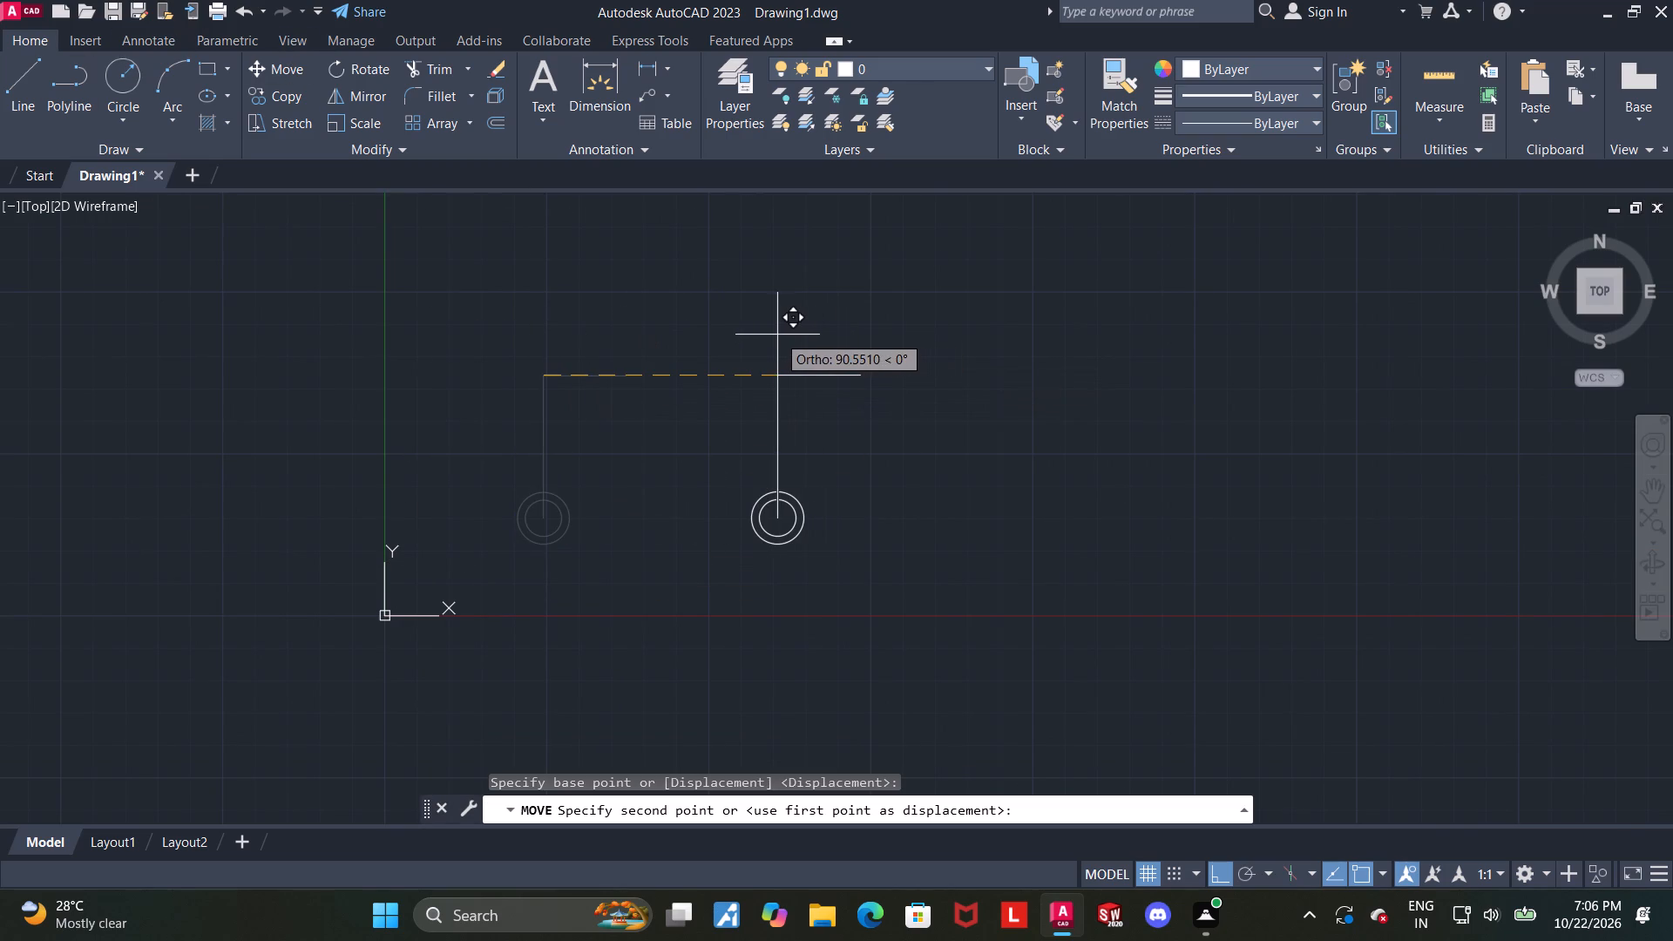
click(807, 284)
key(Escape)
Draw a circle of radius 46 centered on the right end of the horizontal line.
middle_drag(1060, 331, 965, 373)
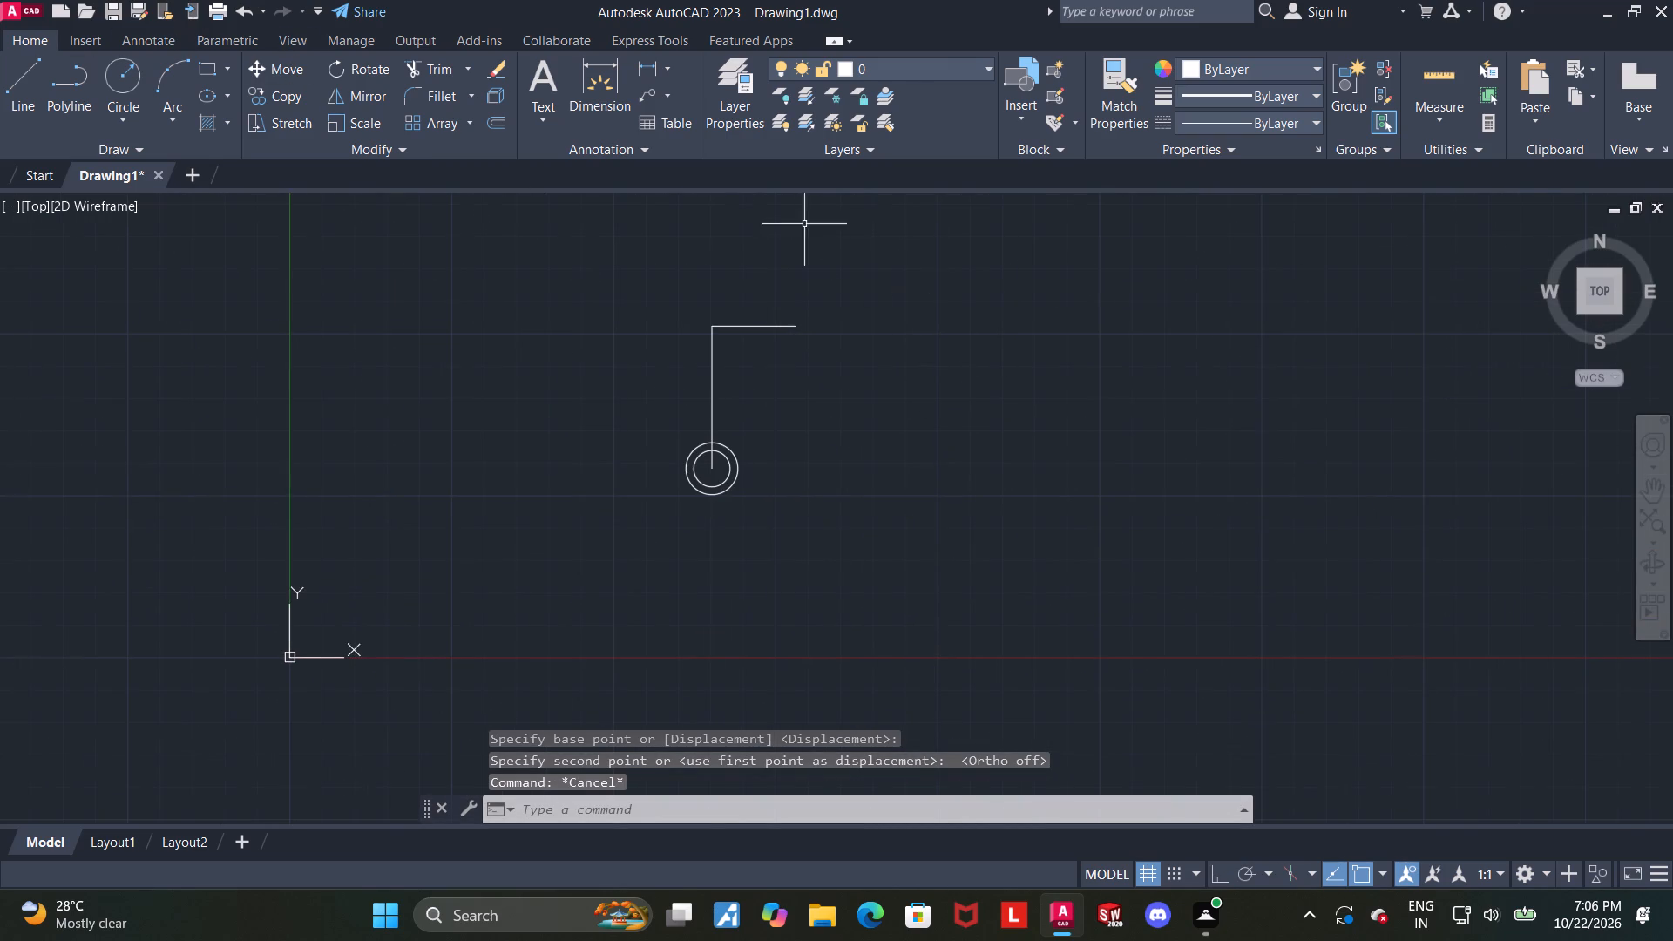
scroll(803, 224, up, 1)
click(108, 80)
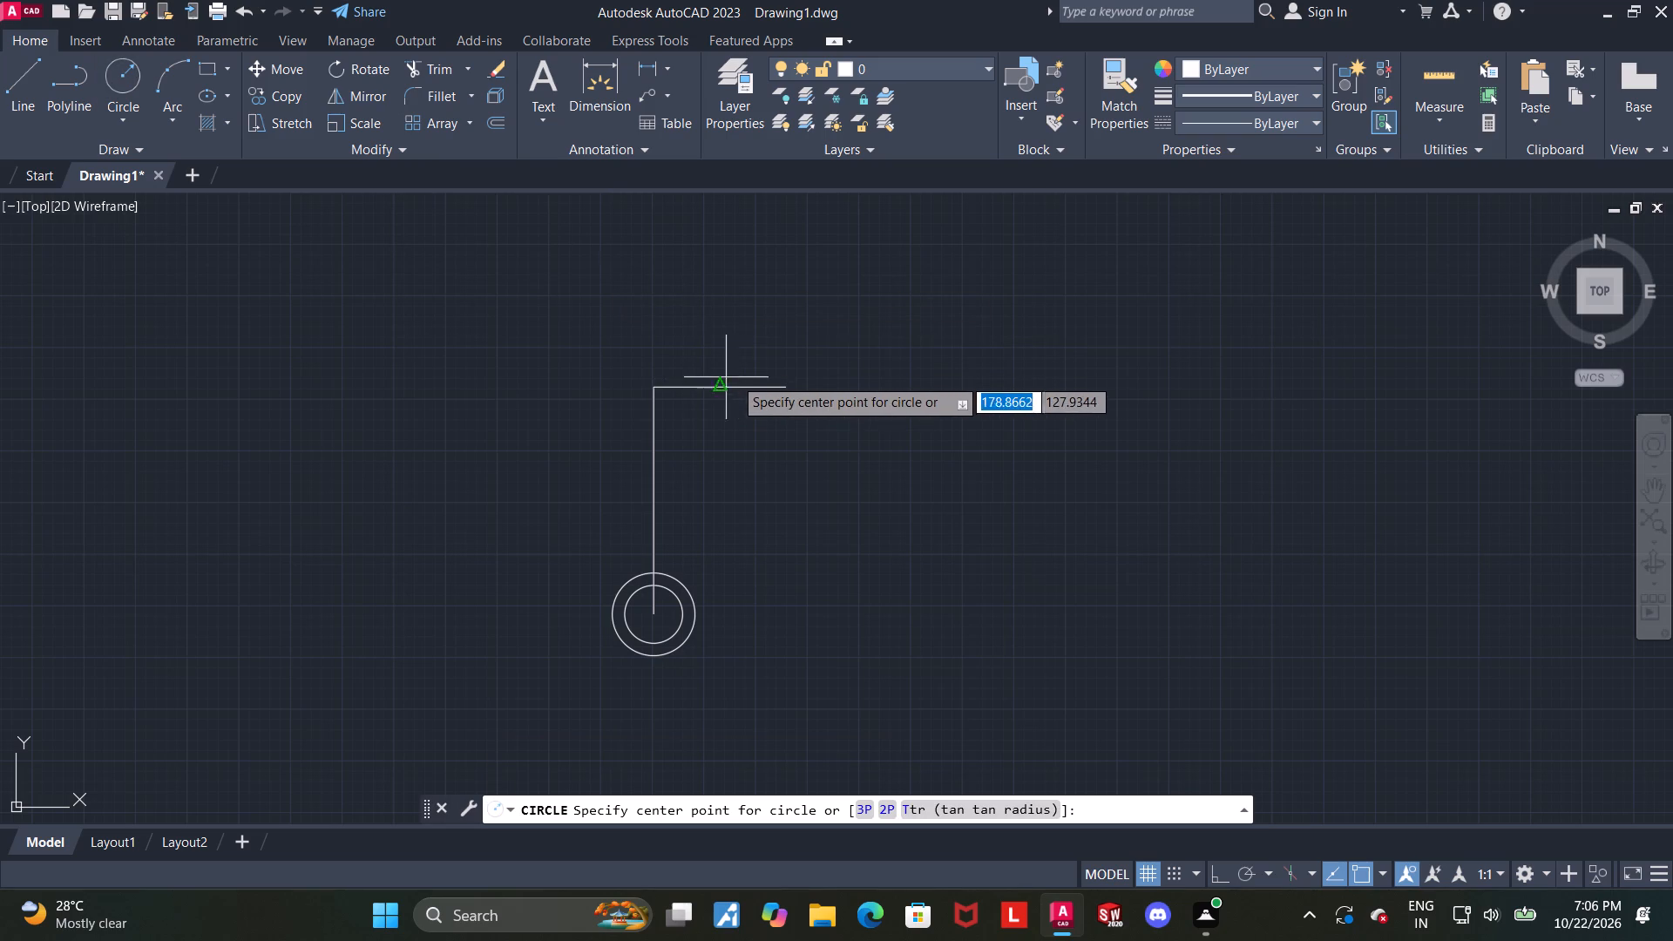
click(782, 389)
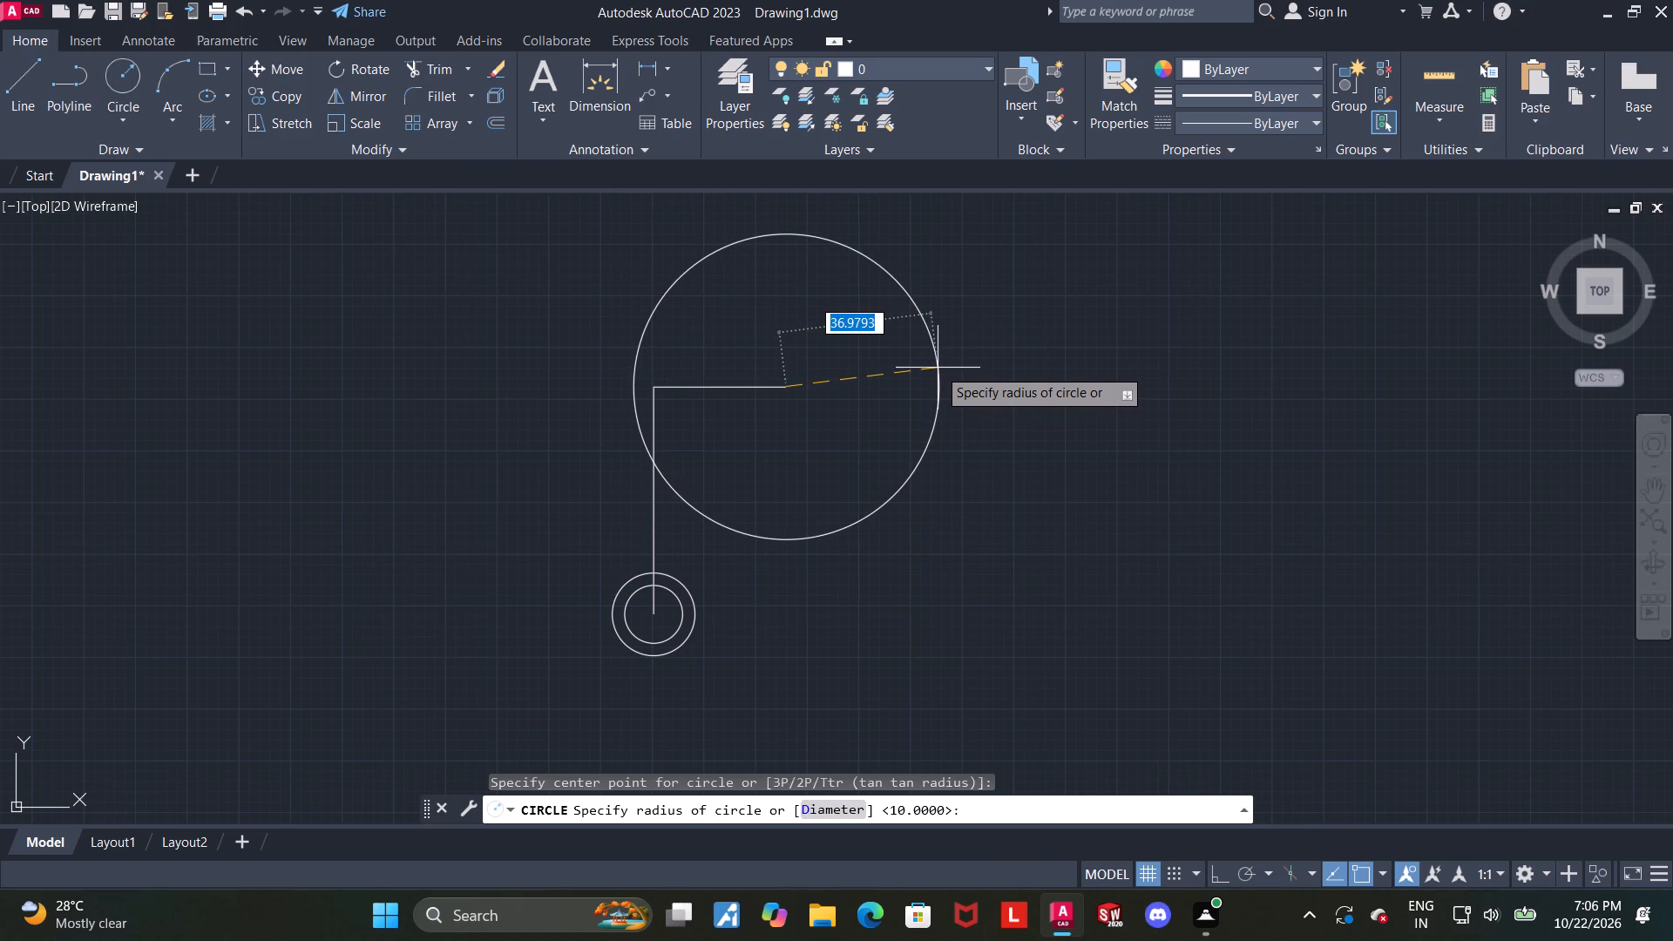
text(46)
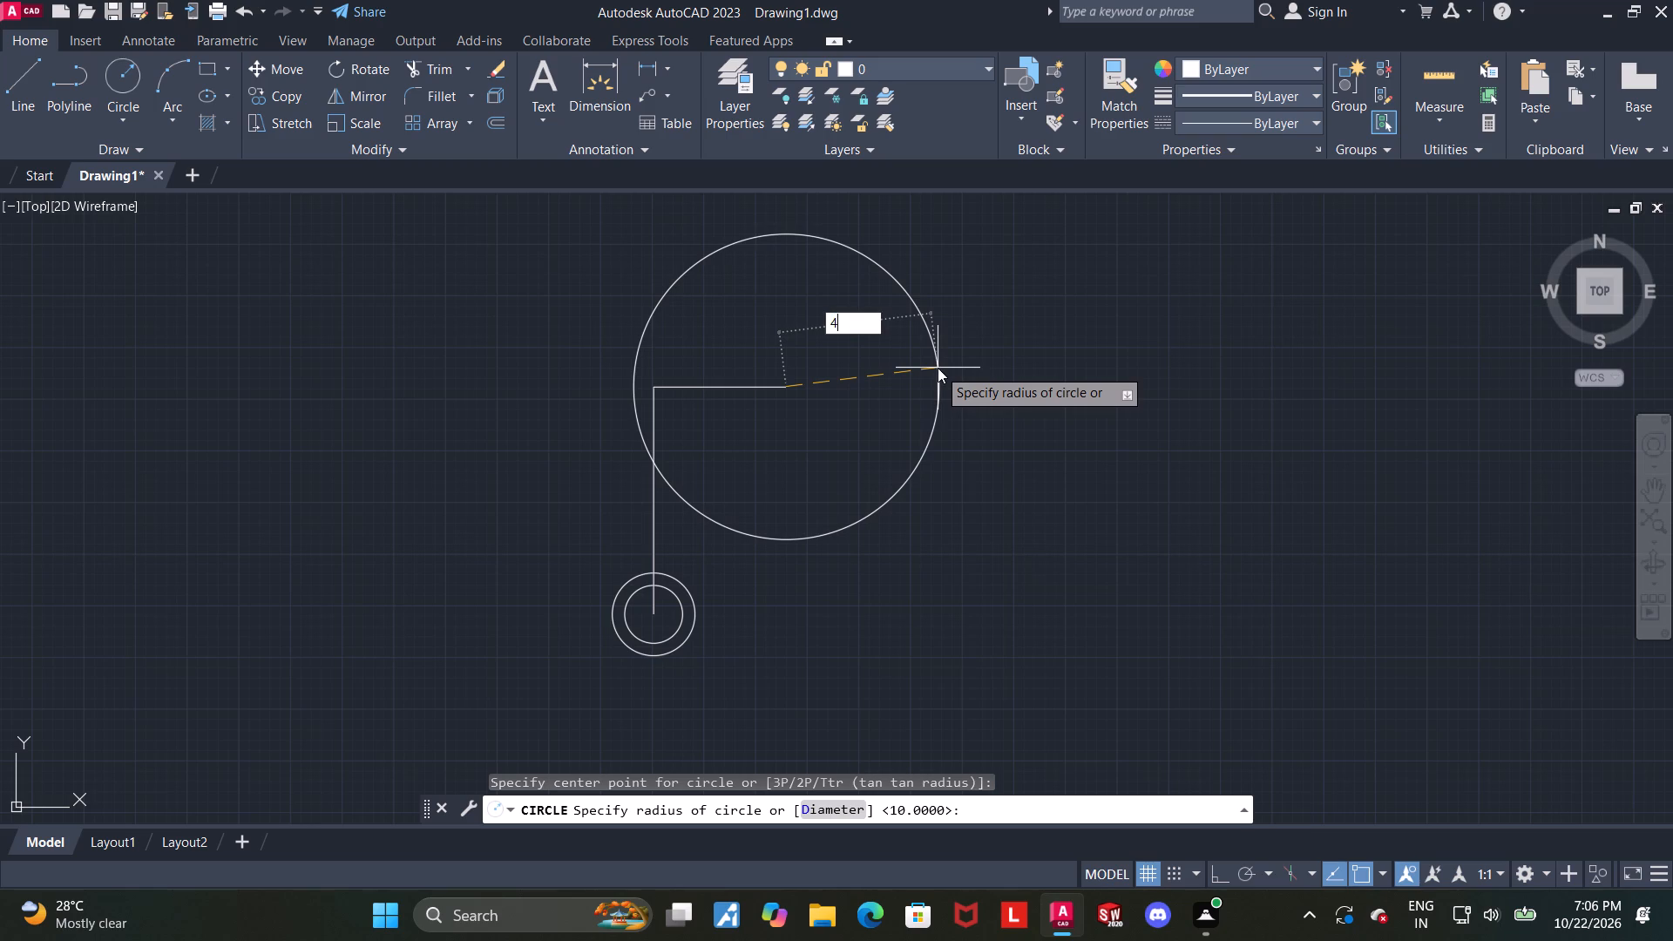
key(Return)
key(Escape)
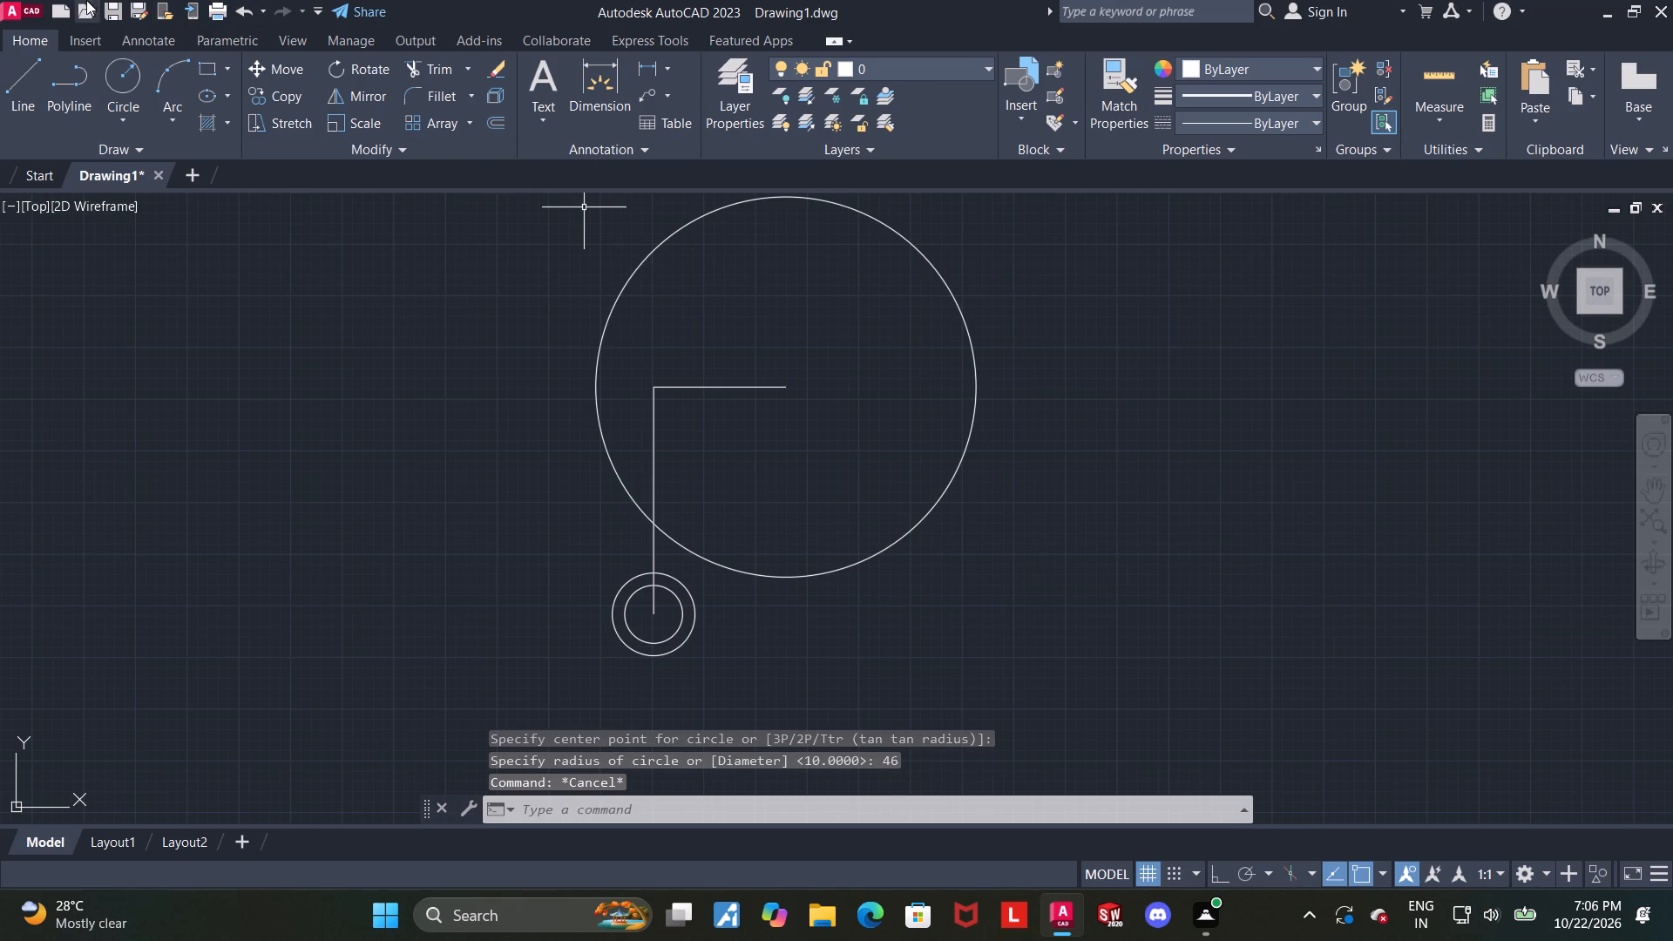
Draw a concentric circle of radius 38 inside the 46-radius circle, centered on the horizontal line's right end.
drag(121, 77, 129, 77)
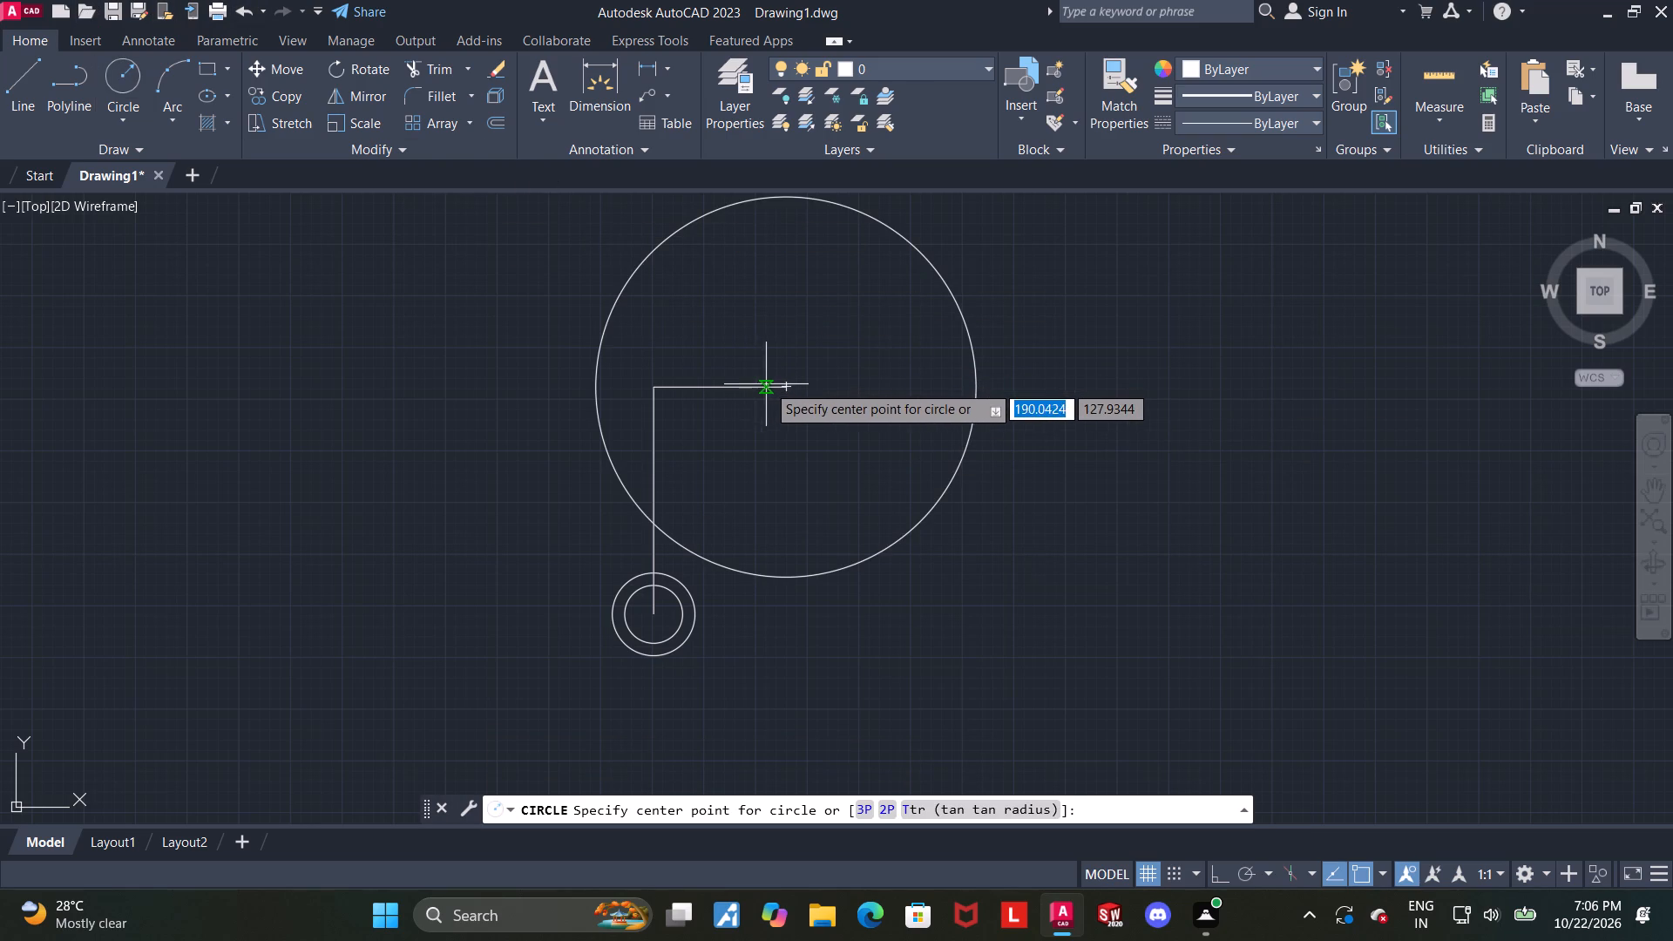
click(782, 386)
text(38)
key(Return)
key(Escape)
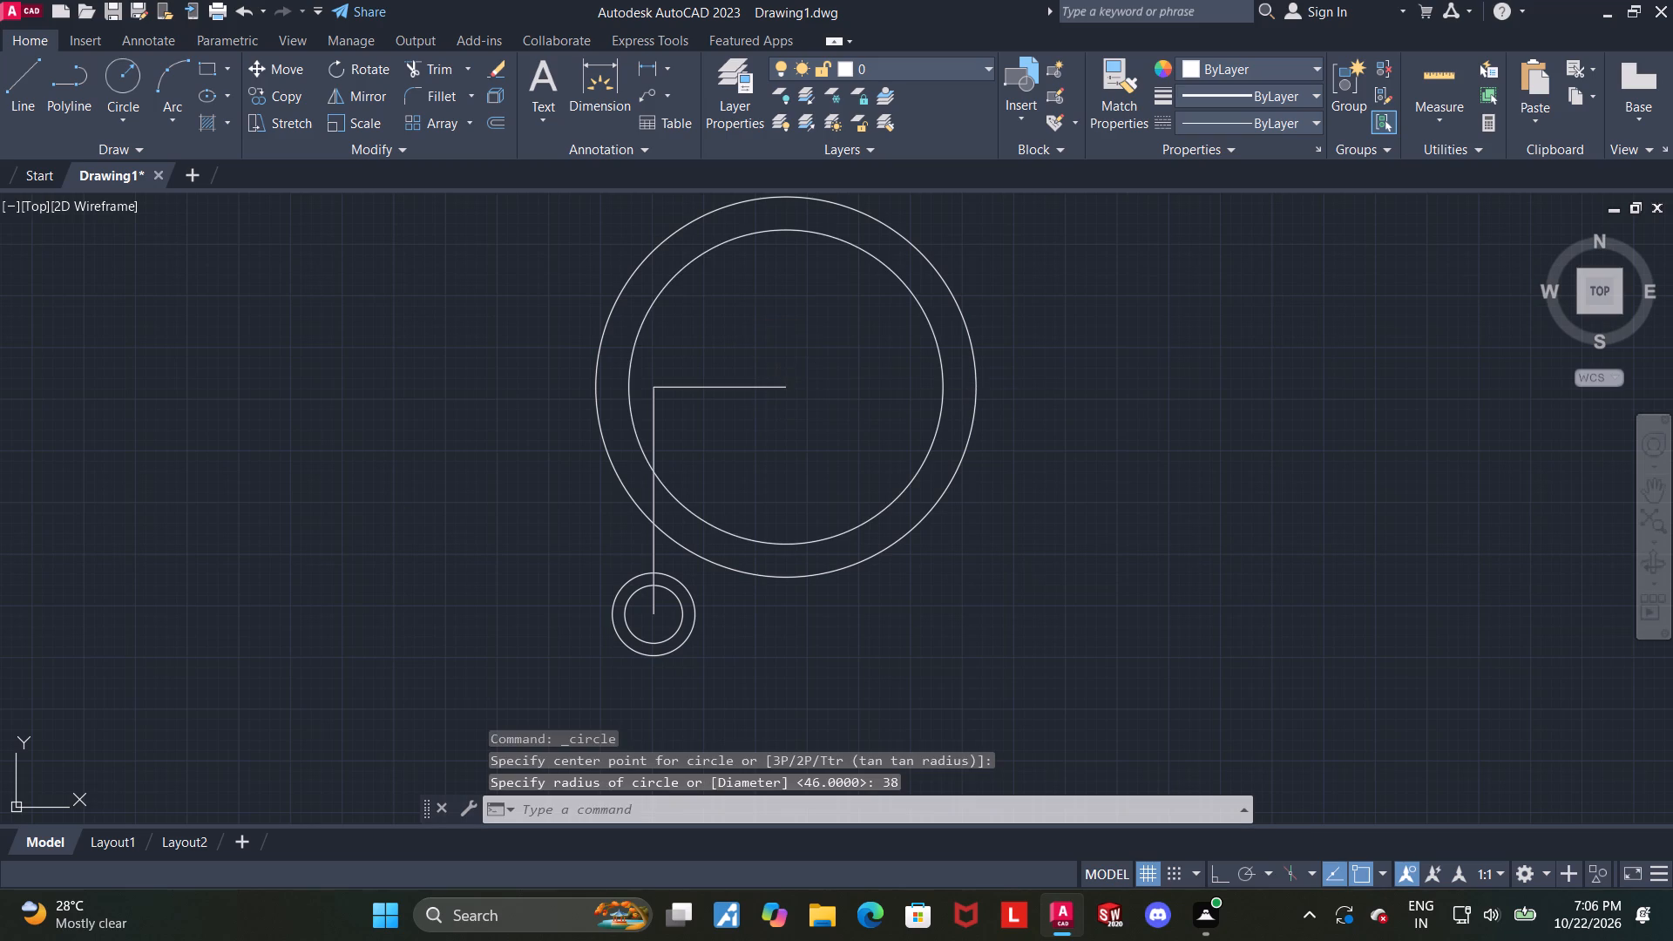
Load the ACAD_ISO04W100 ISO long-dash dot linetype into the drawing.
click(903, 281)
click(1242, 124)
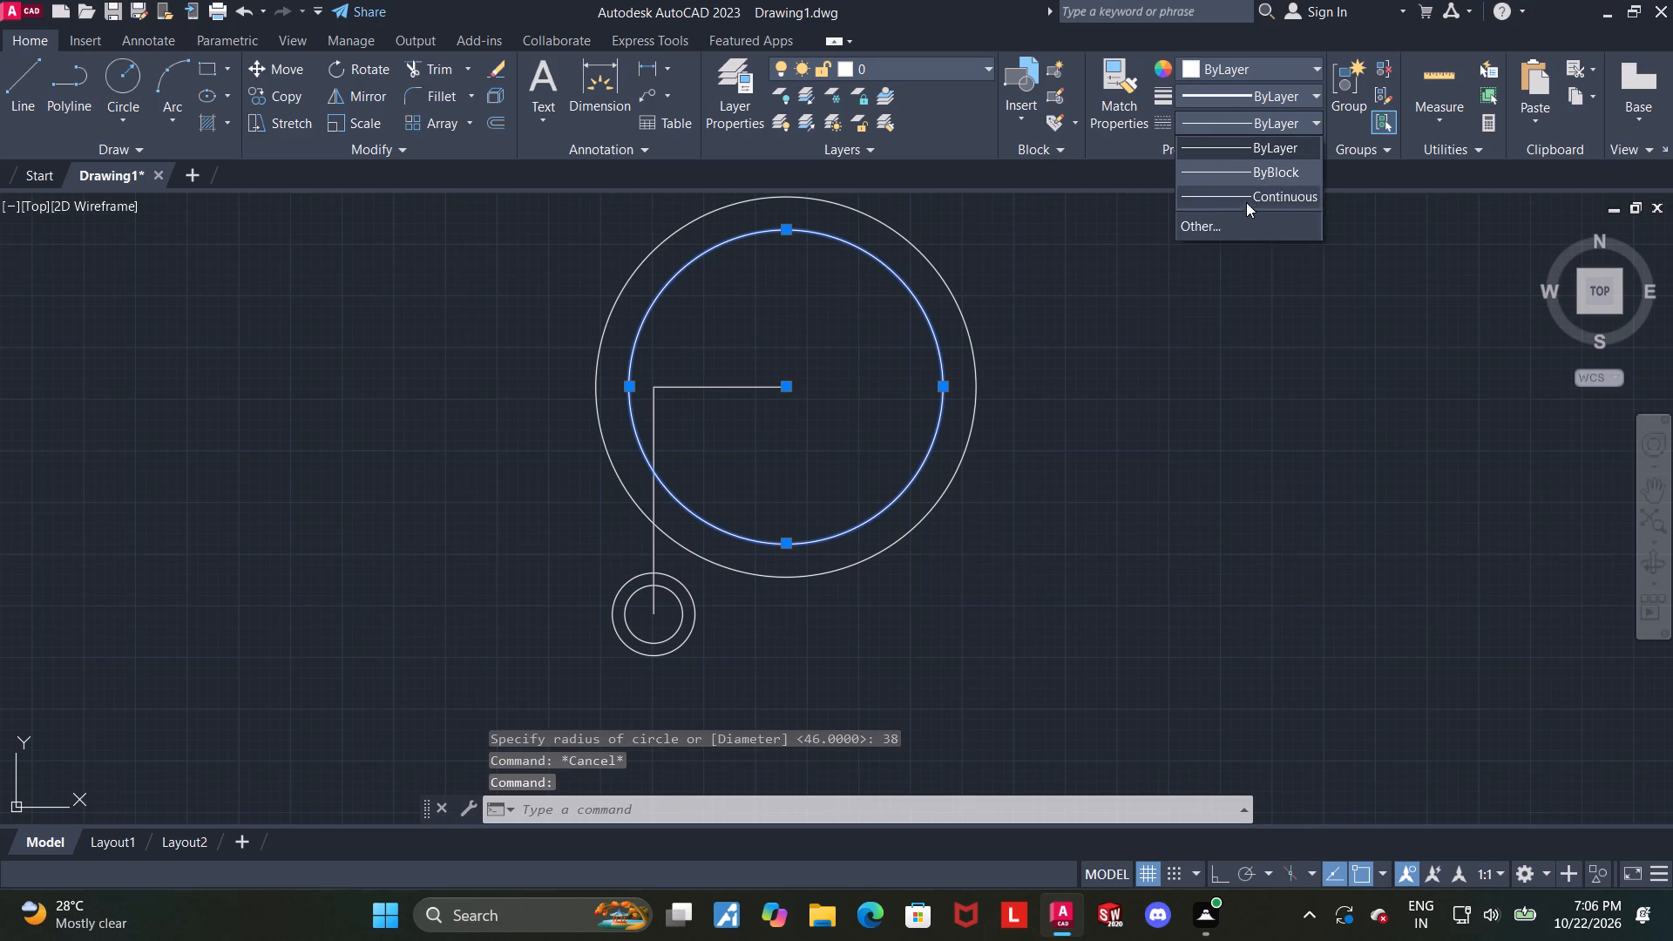
click(1246, 215)
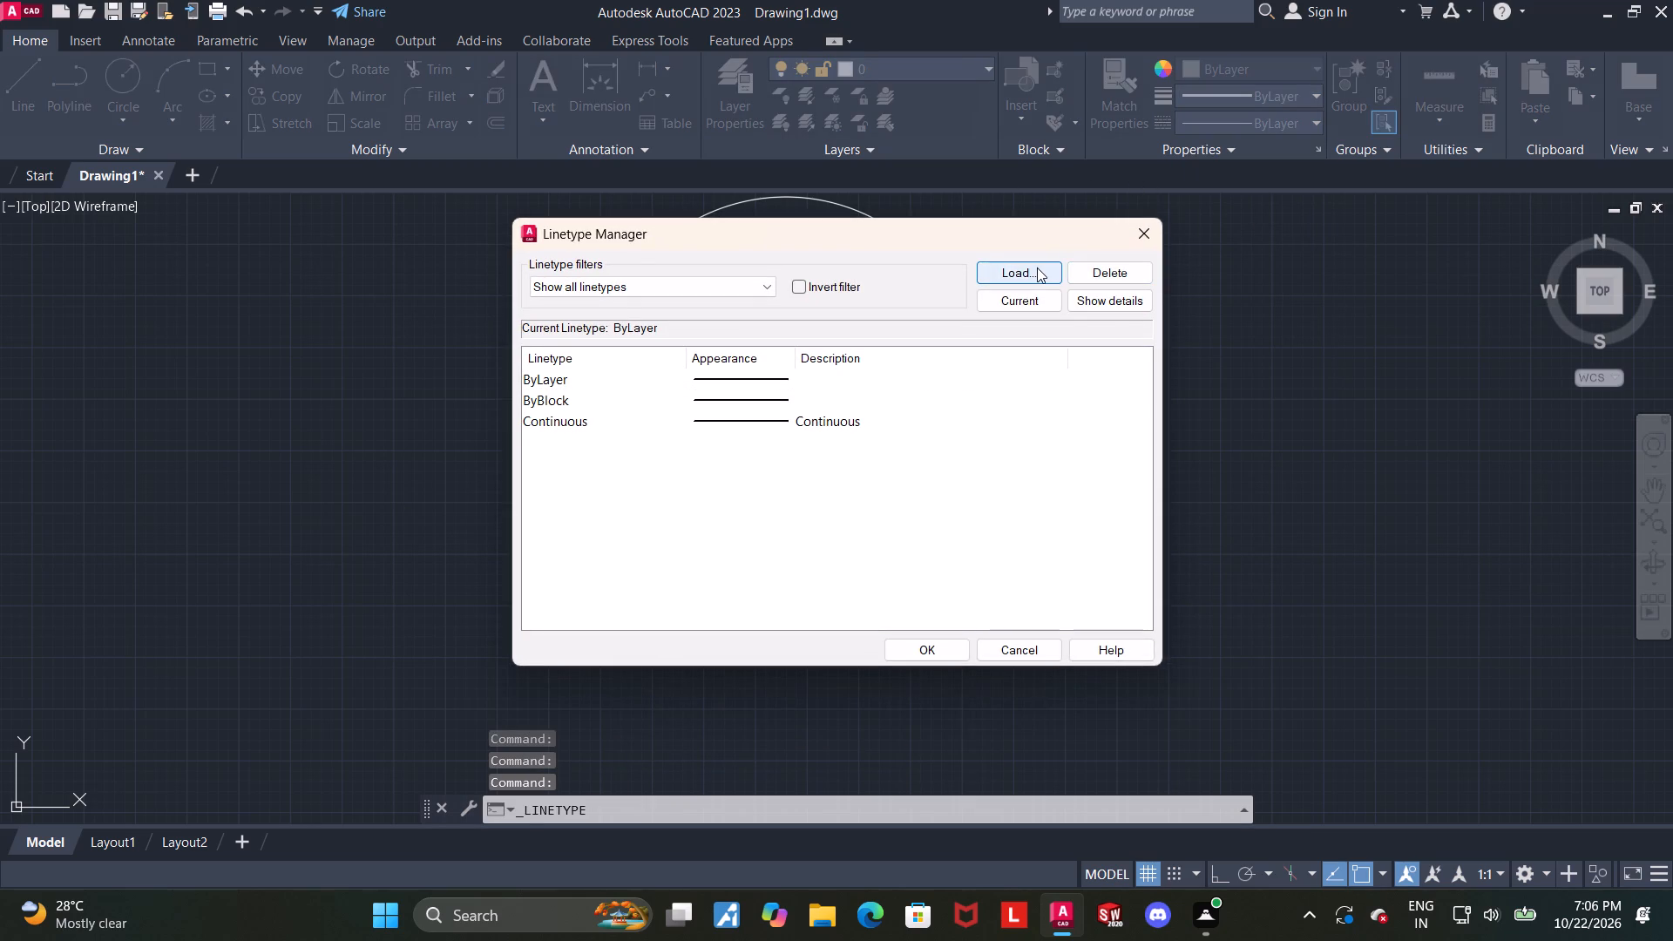
click(1037, 267)
double_click(879, 450)
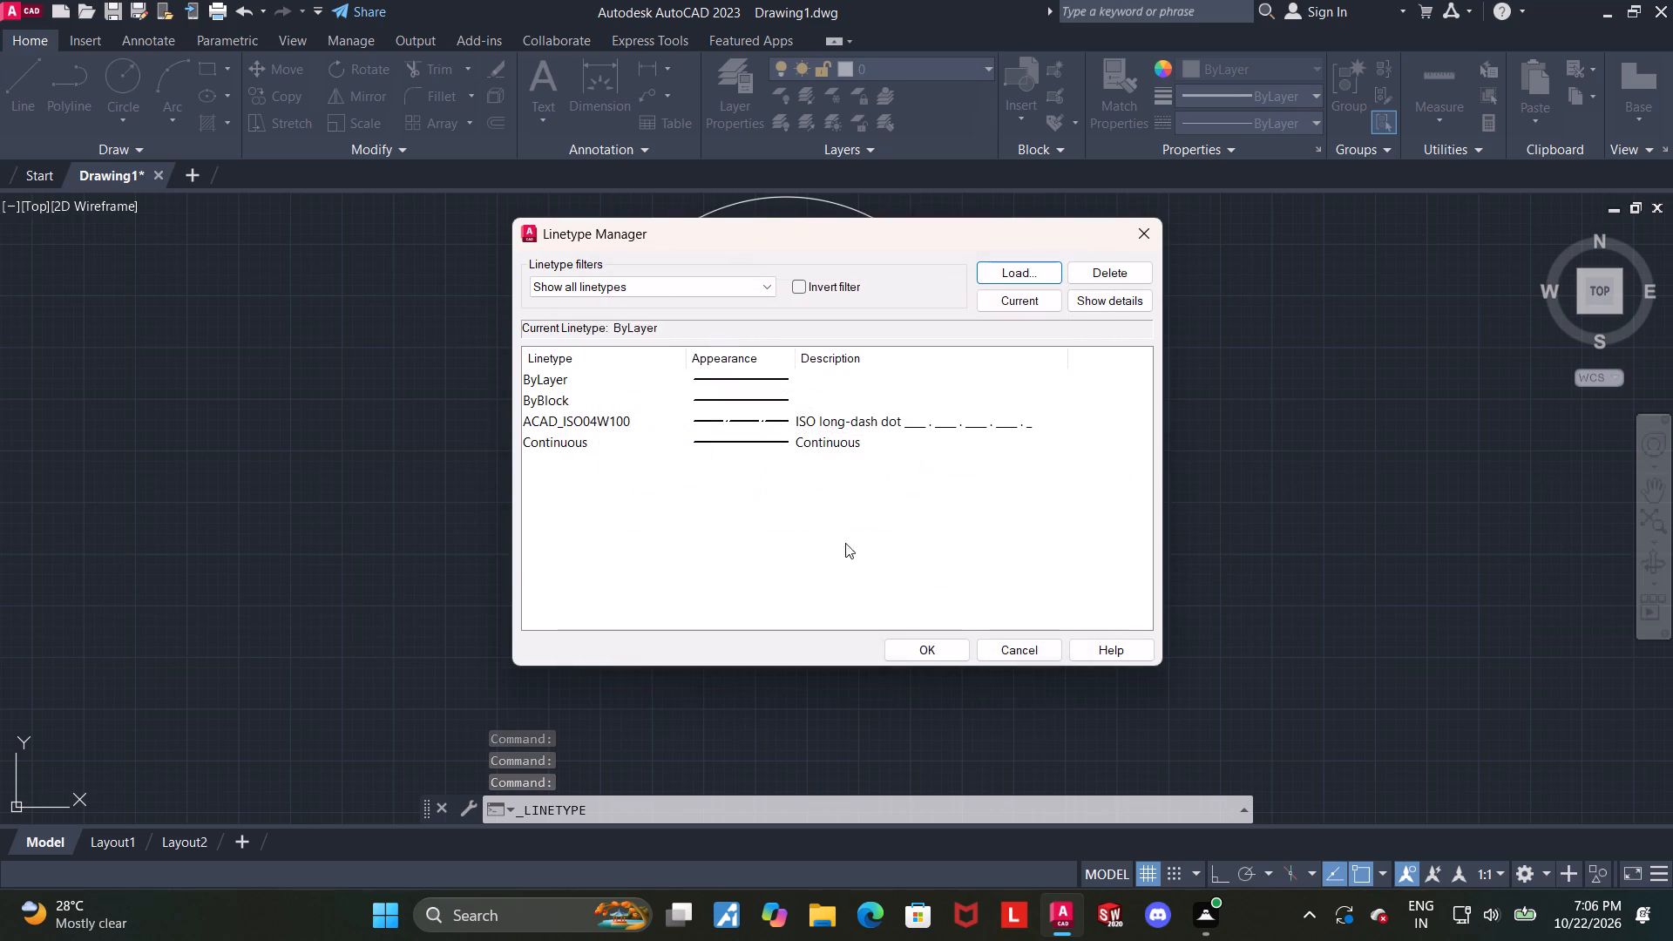
click(935, 641)
Apply the ACAD_ISO04W100 linetype to the 38-radius circle.
click(924, 315)
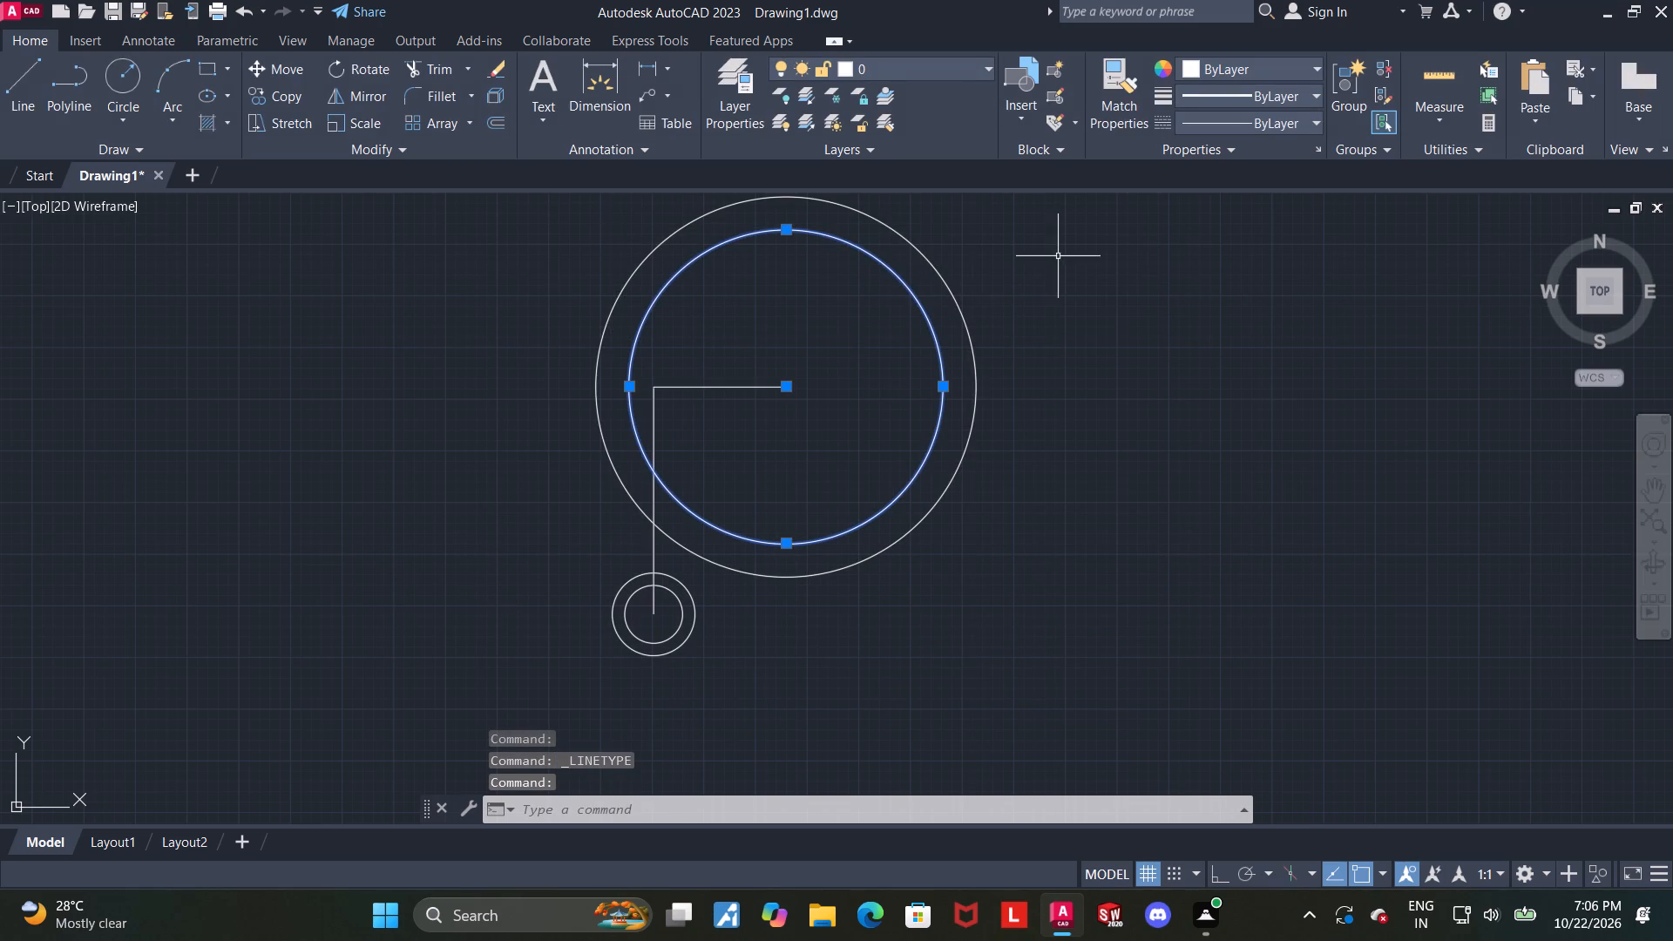
click(1201, 130)
click(1238, 202)
Change the color of the 38-radius circle to index color cyan.
click(1255, 64)
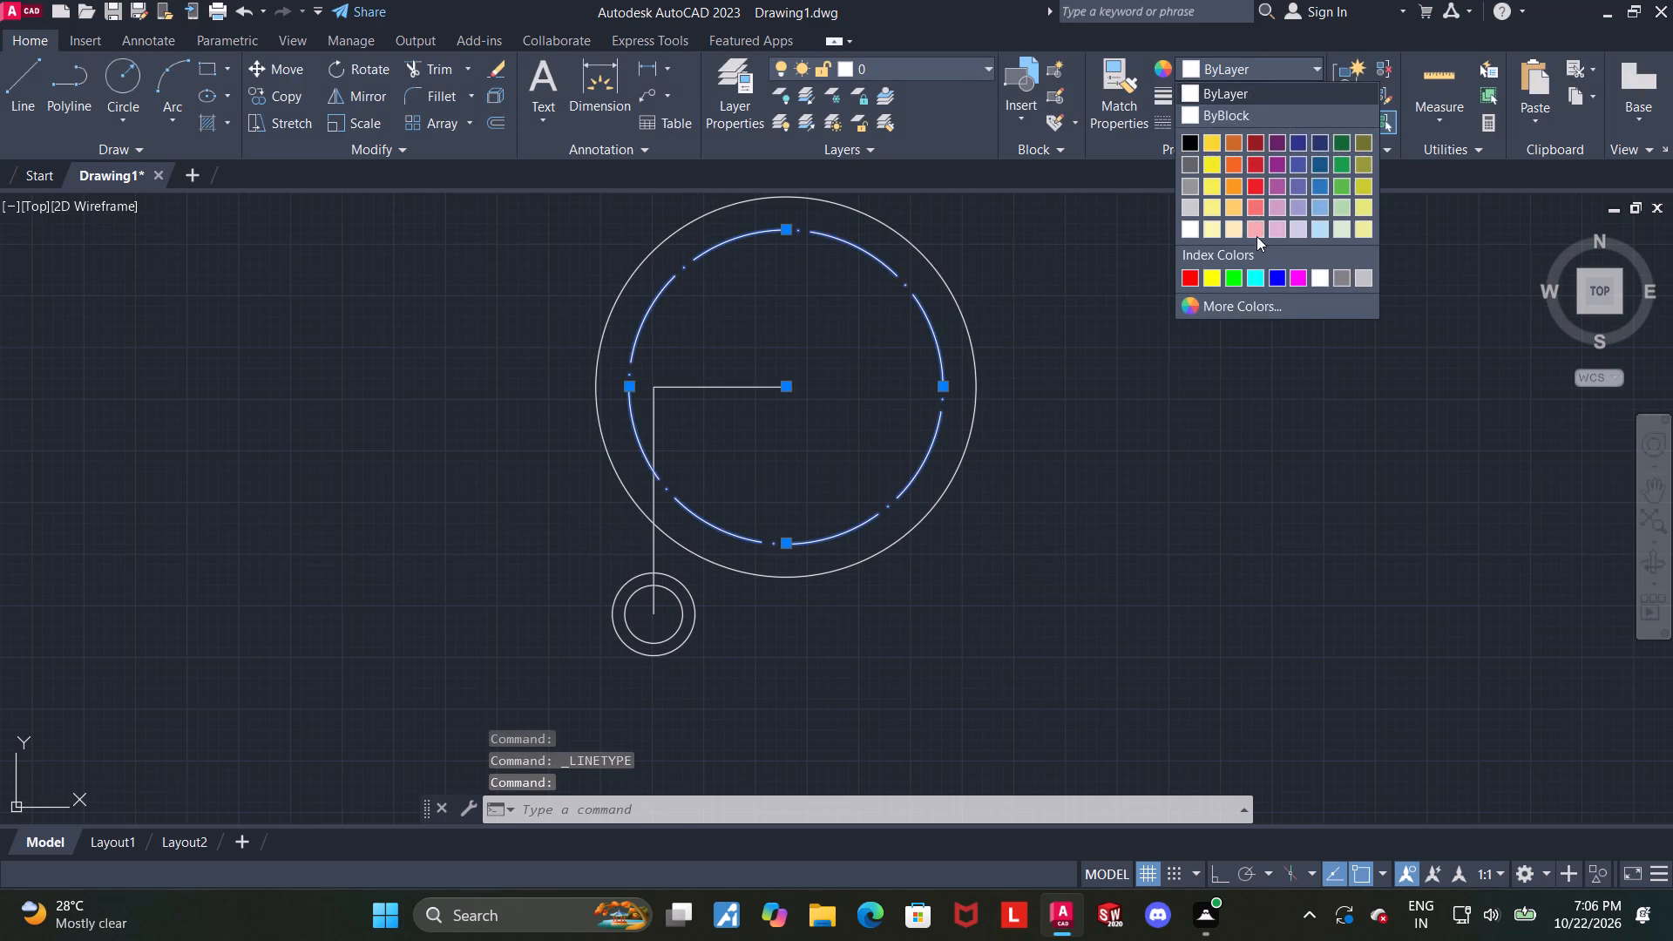
click(1259, 274)
key(Escape)
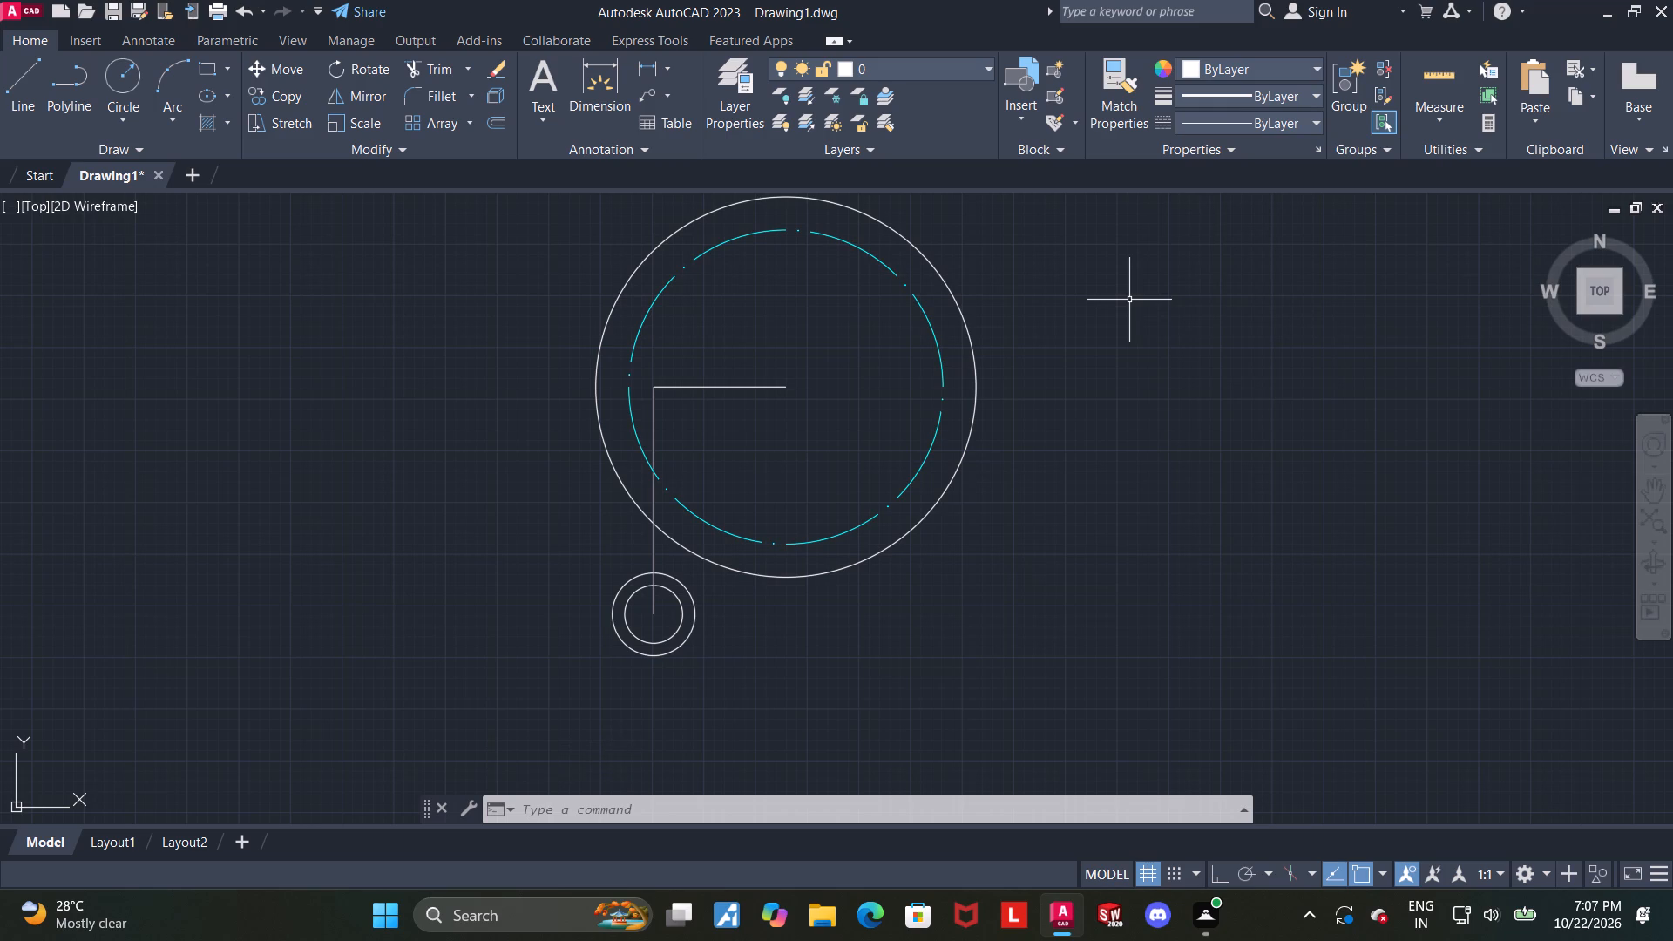
Erase the vertical and horizontal construction lines connecting the small circles' center to the large circles' center.
scroll(954, 254, up, 1)
scroll(957, 449, down, 2)
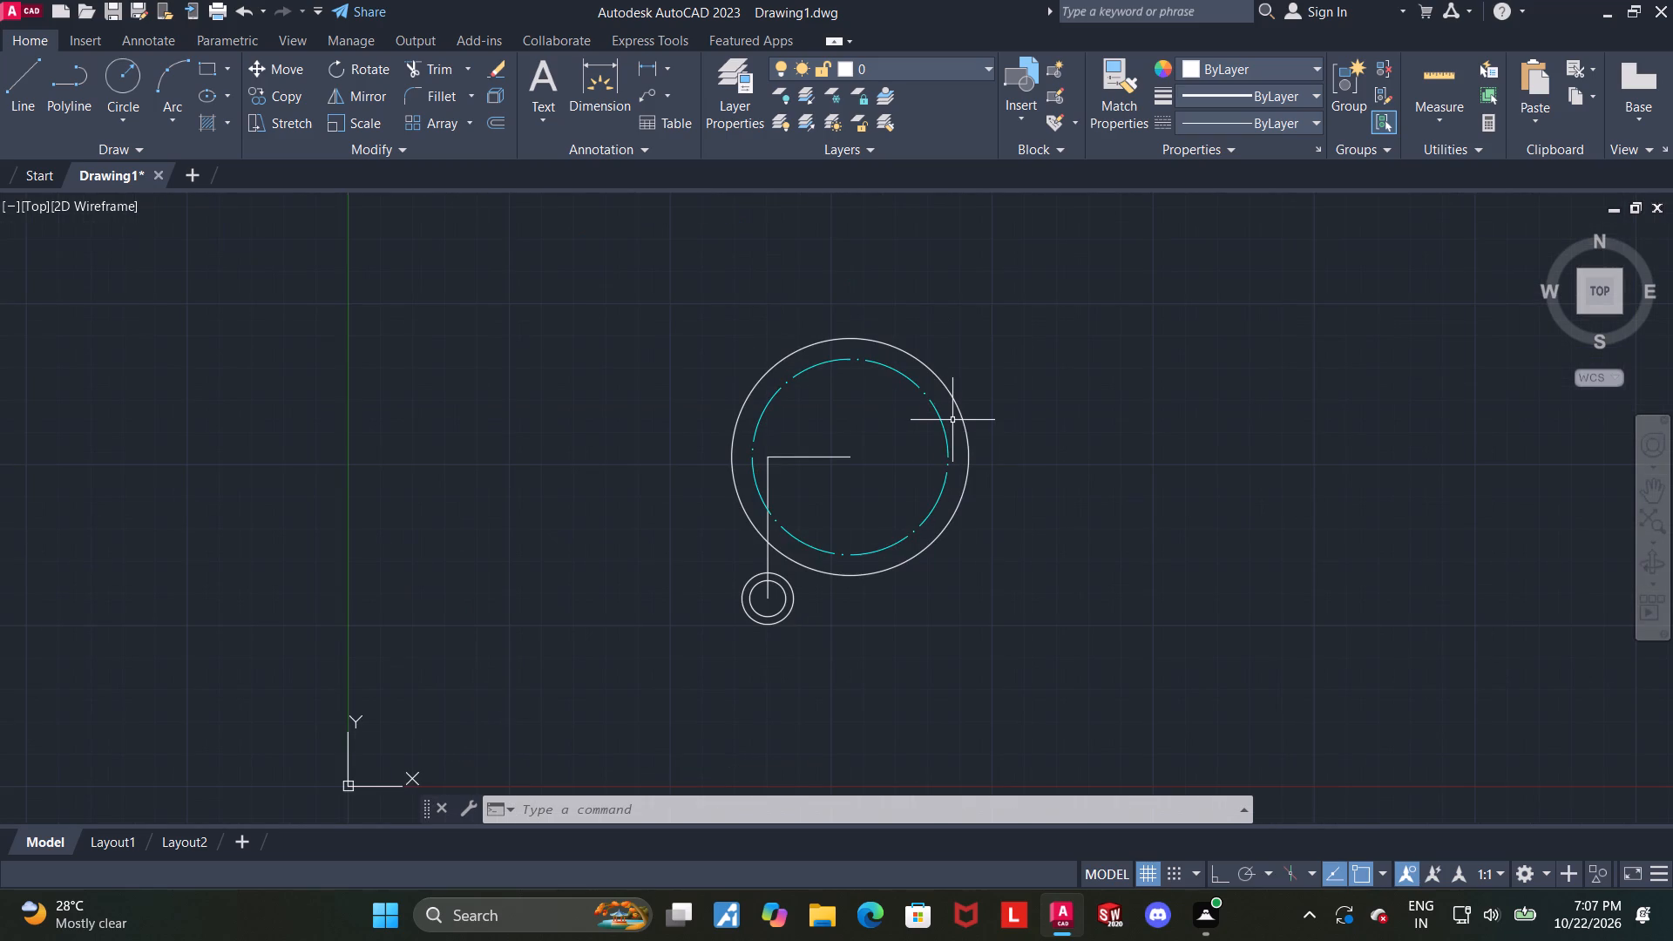
scroll(891, 495, up, 1)
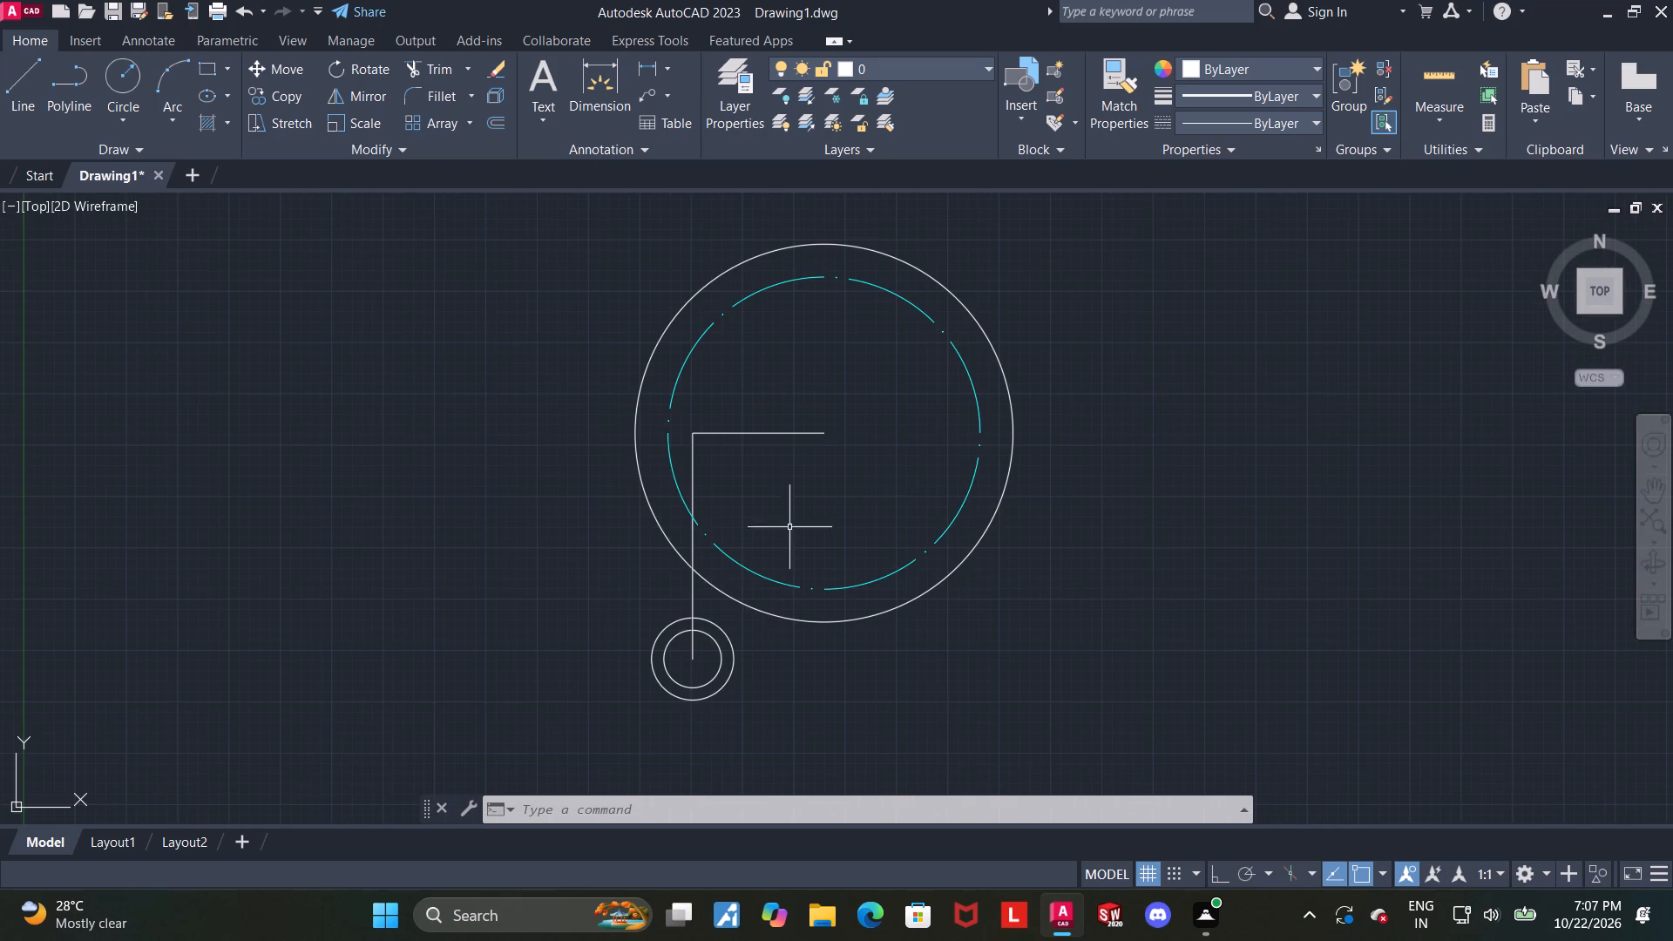
click(694, 452)
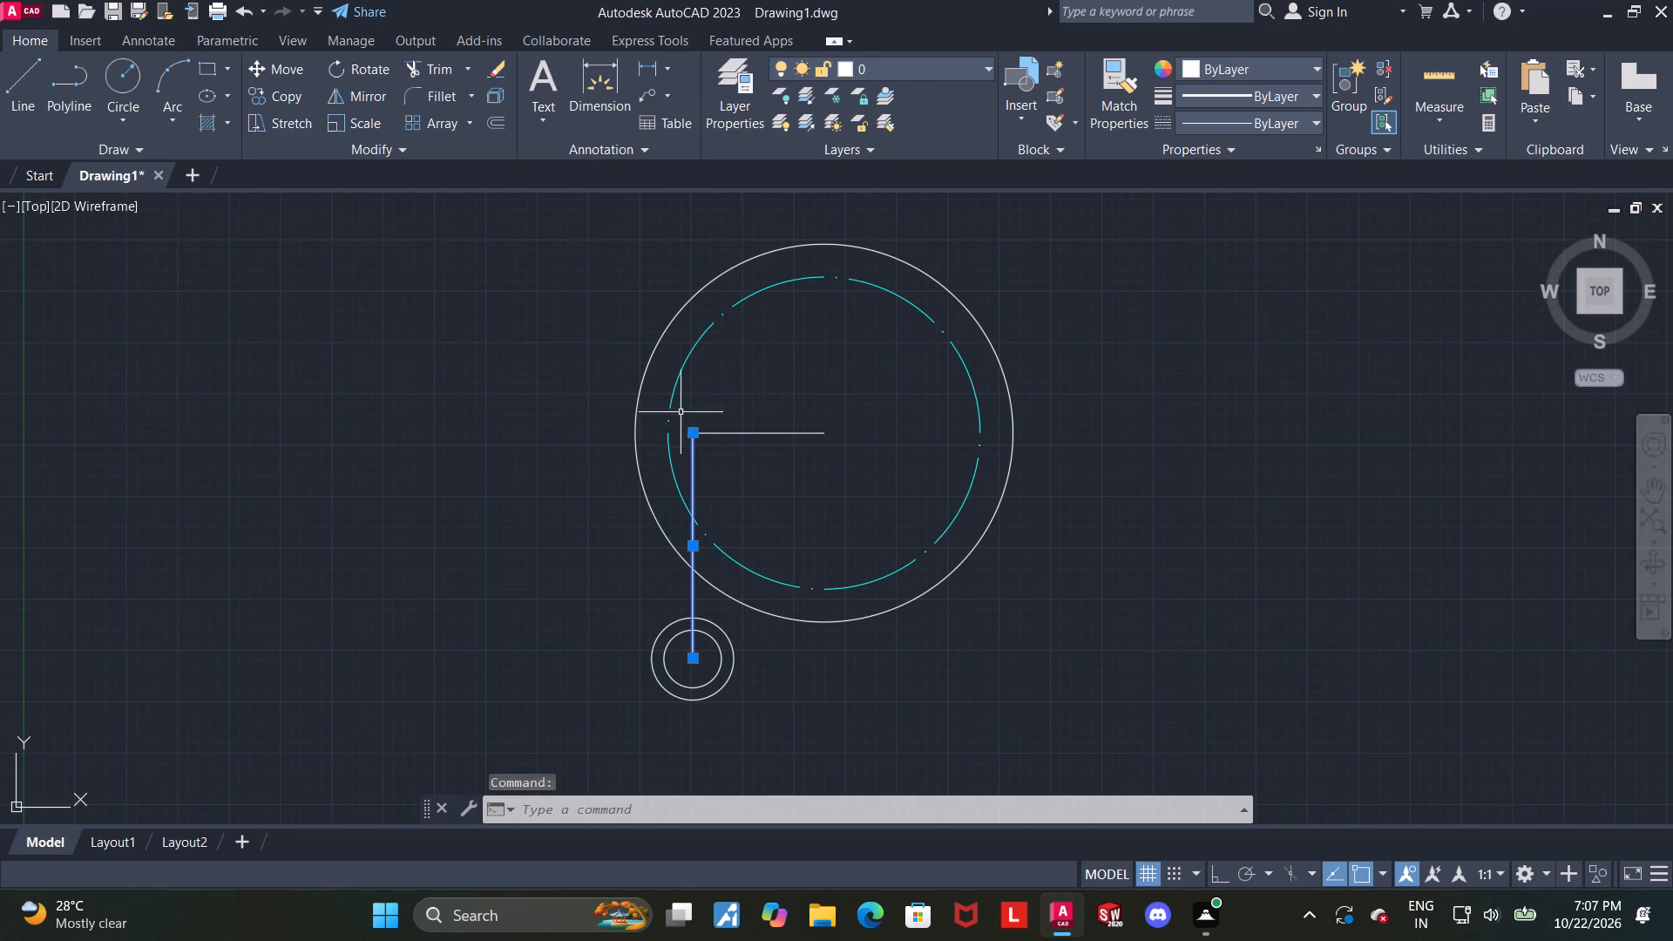
key(Delete)
click(754, 432)
key(Delete)
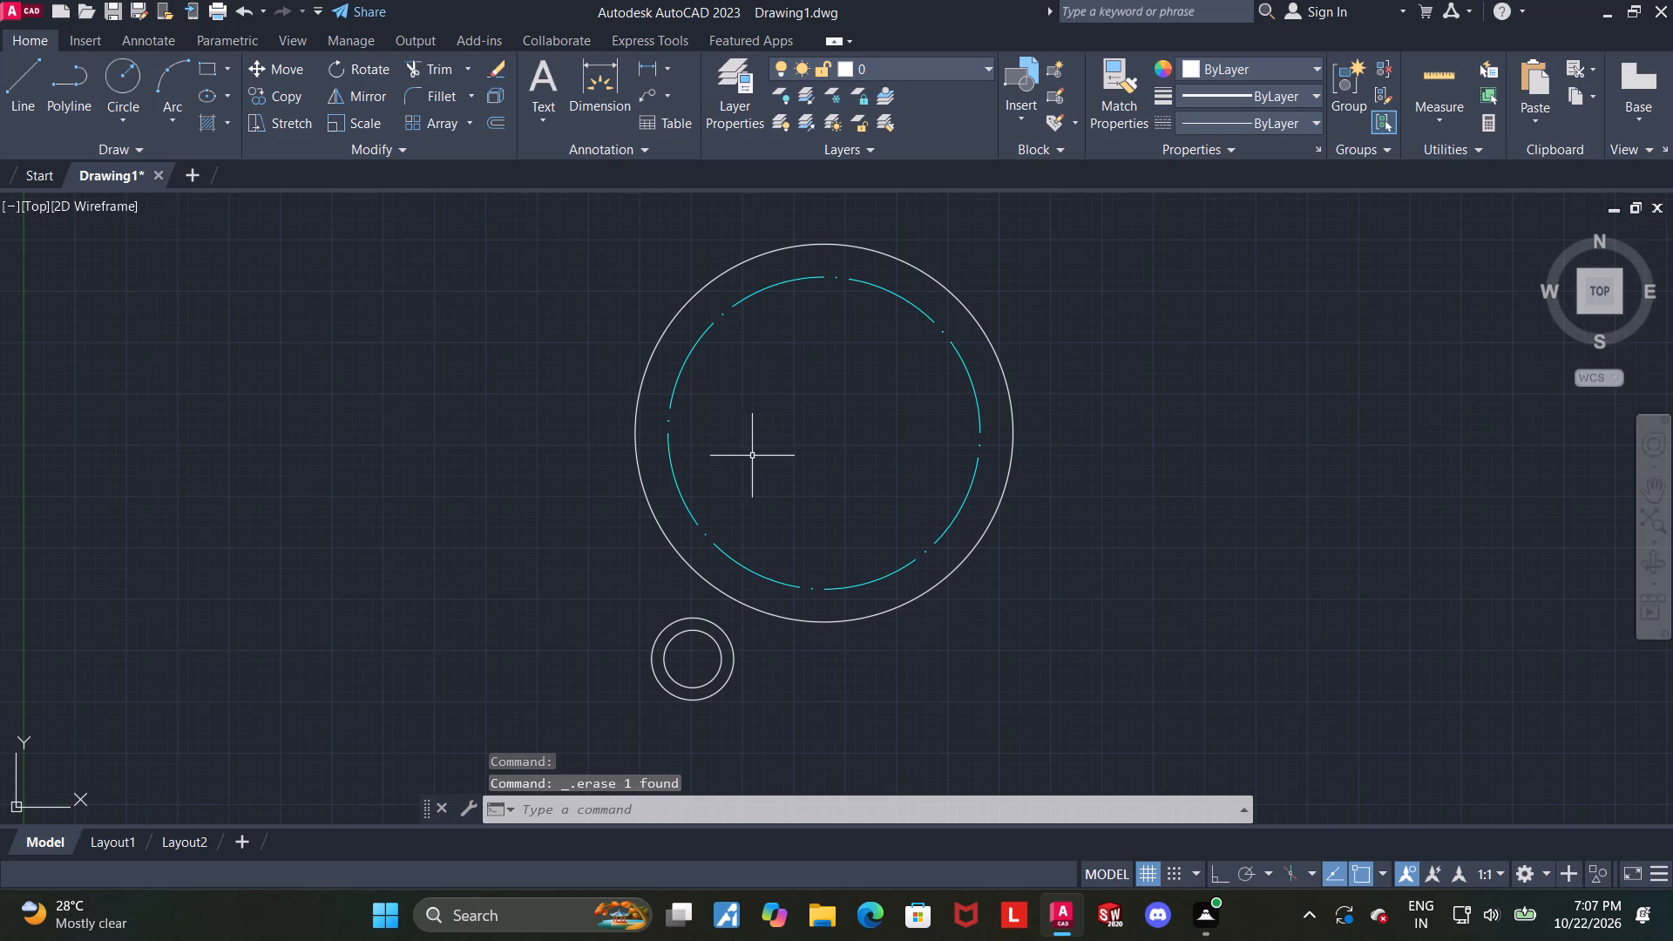
With Ortho on, draw a horizontal line about 122 long through the large circles' center, extending past the outer circle on both sides.
middle_drag(751, 457, 729, 477)
click(32, 73)
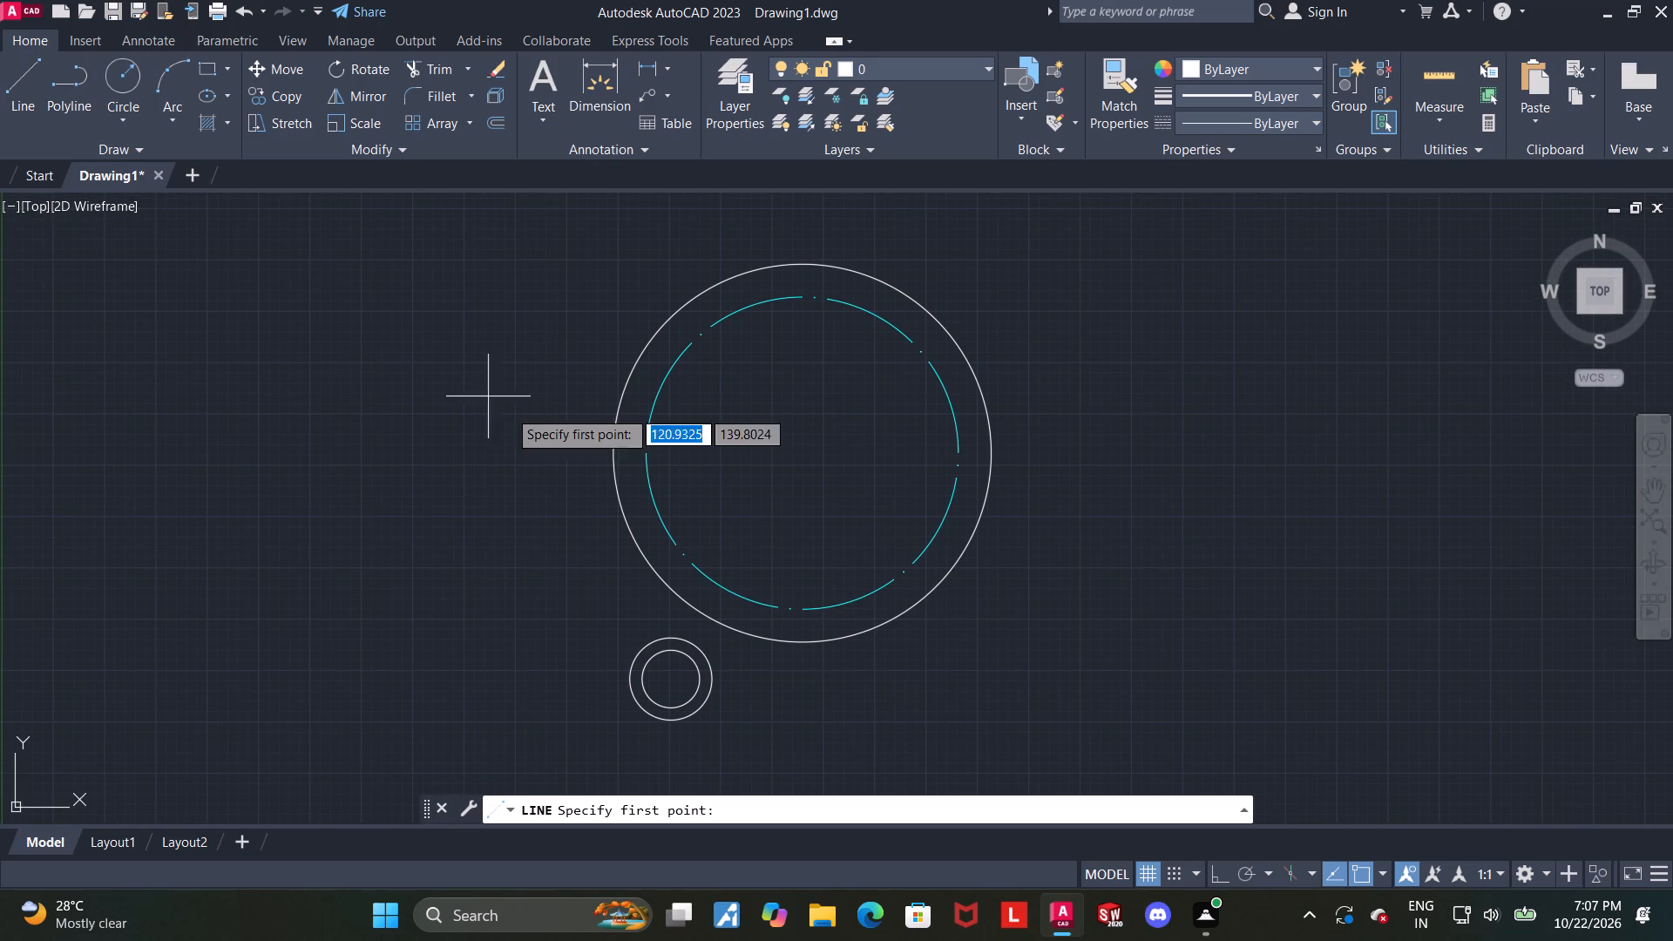
click(548, 454)
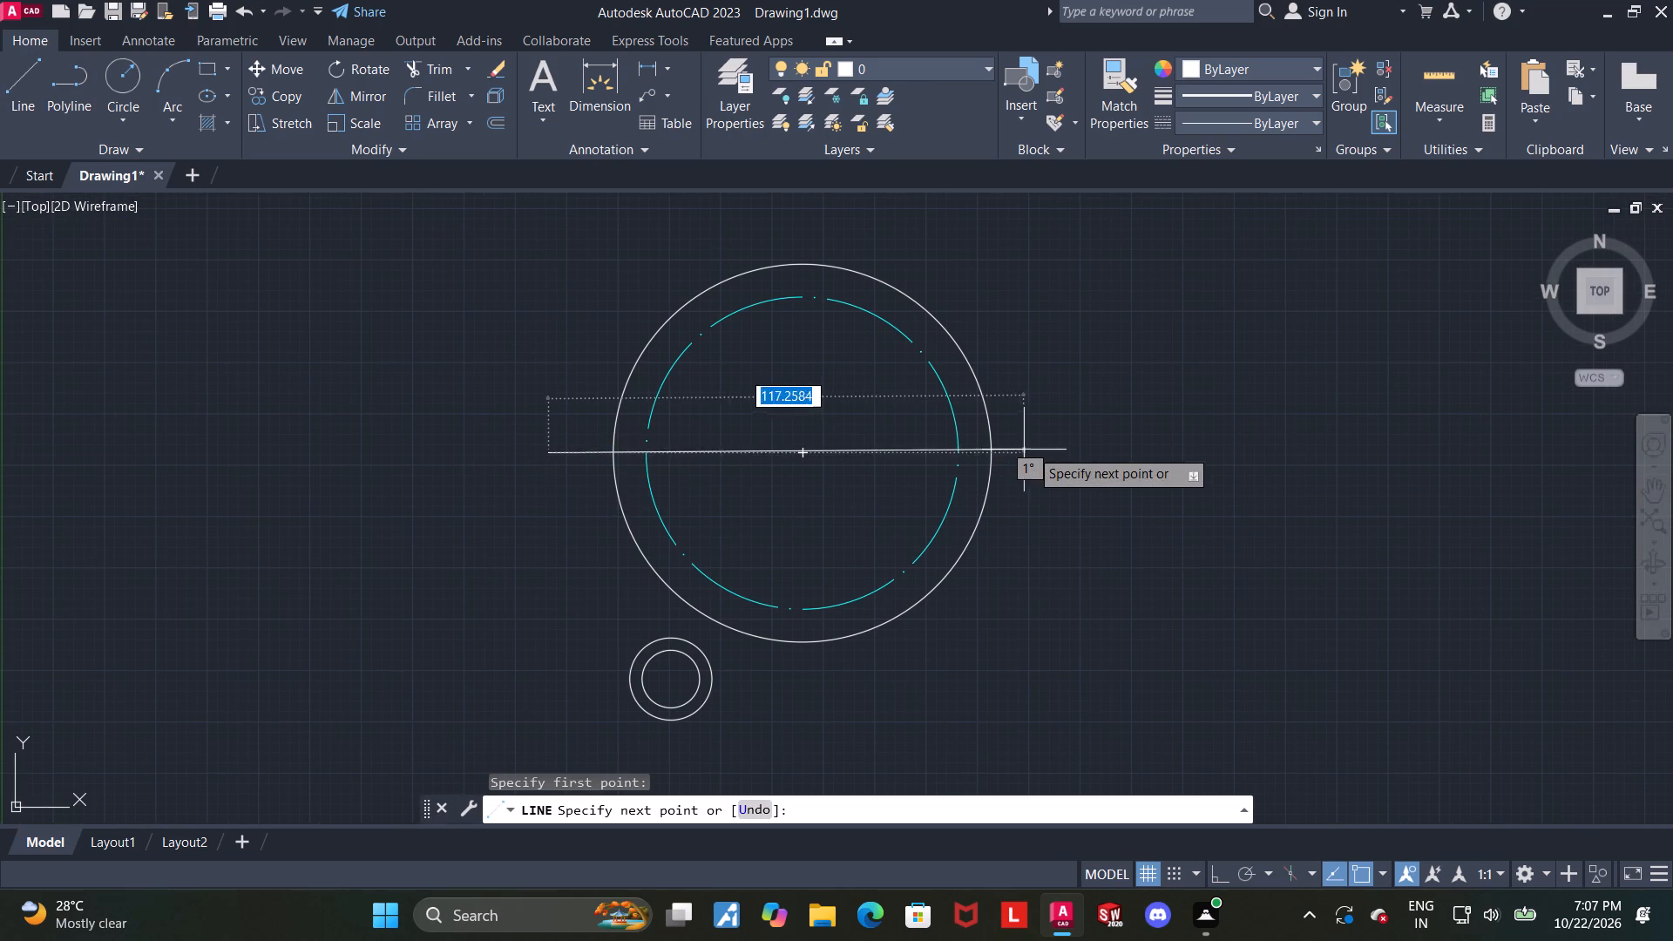
key(F8)
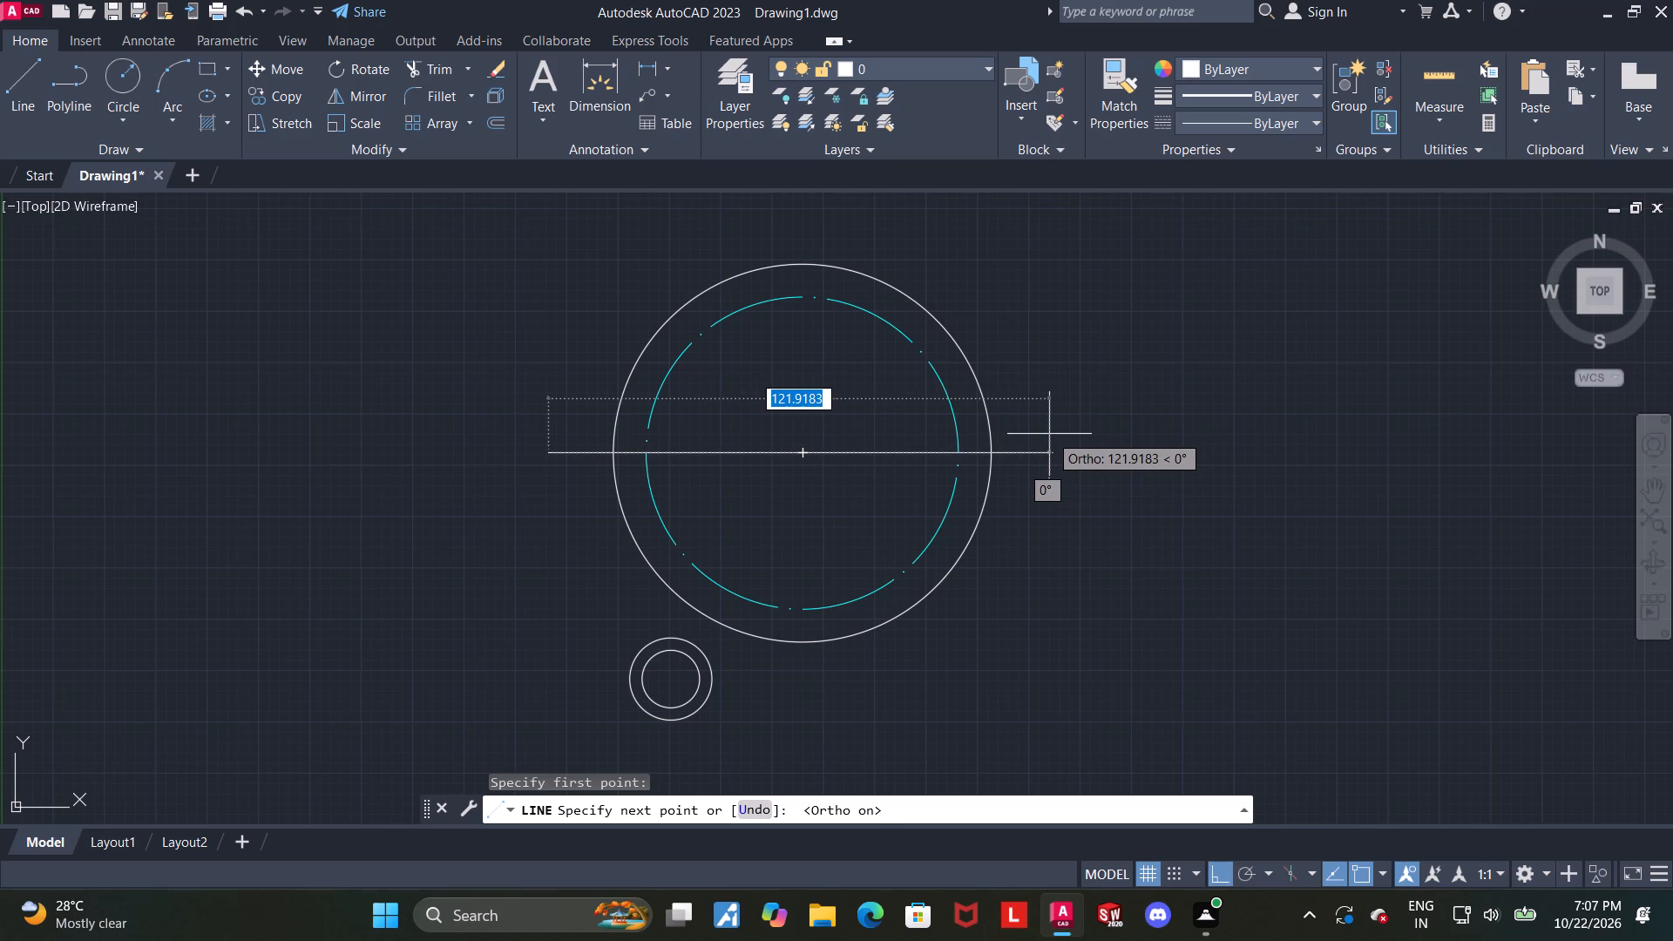
click(1049, 434)
key(Escape)
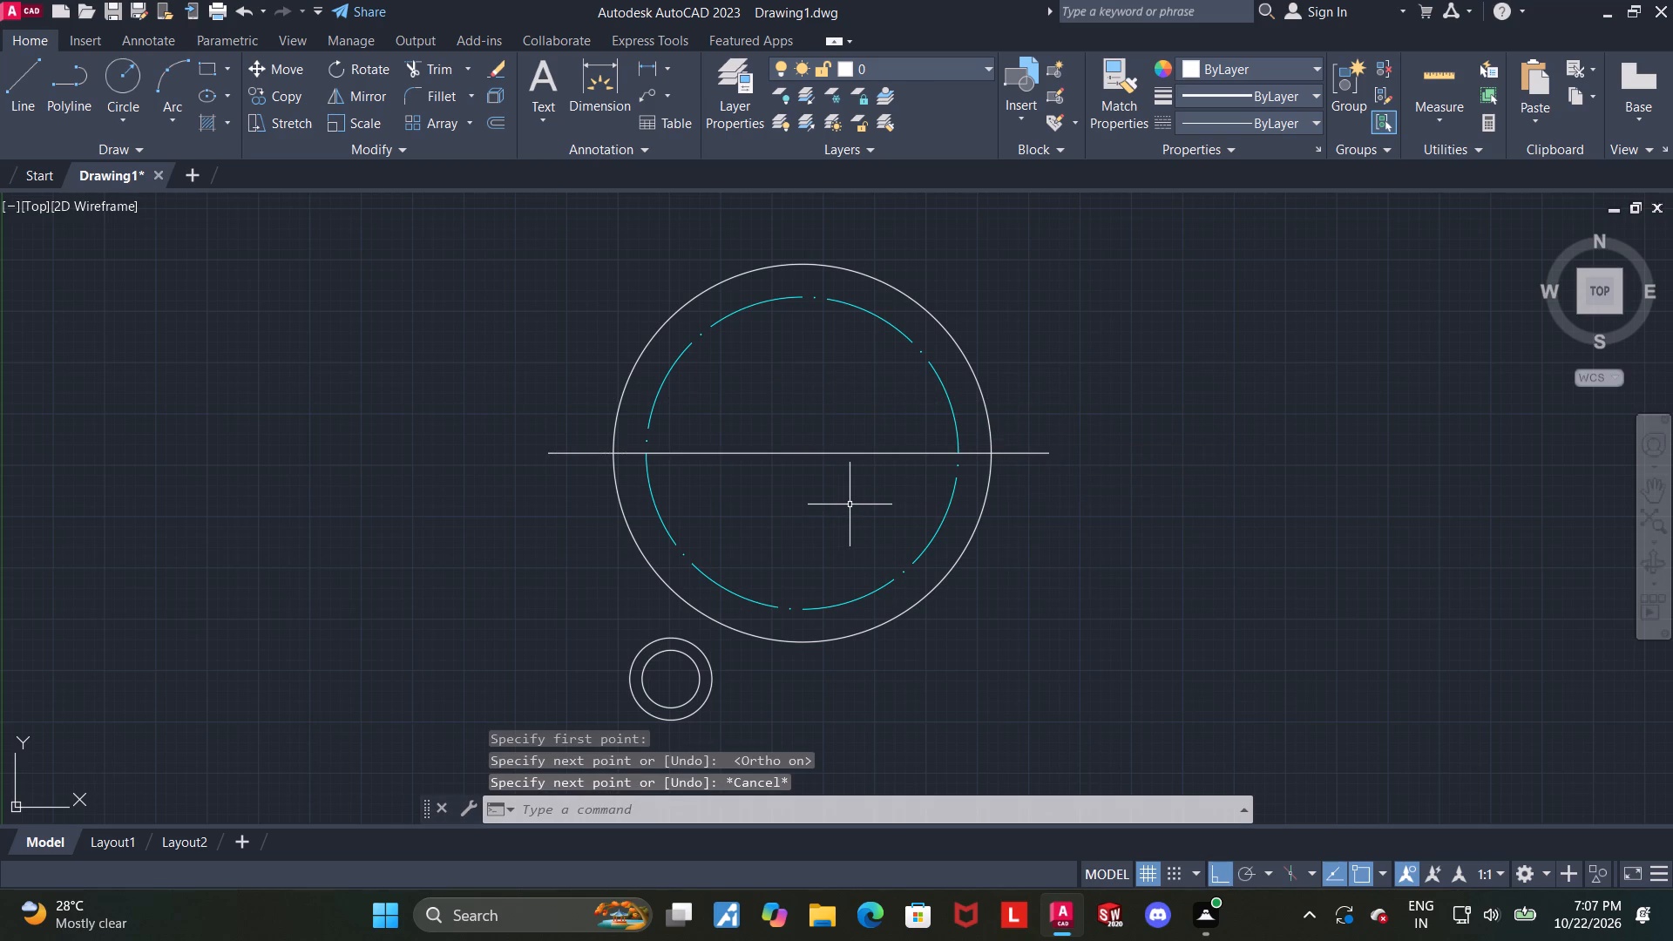
Draw a vertical line through the large circles' center, extending beyond the outer circle above and below.
scroll(850, 504, down, 1)
click(24, 79)
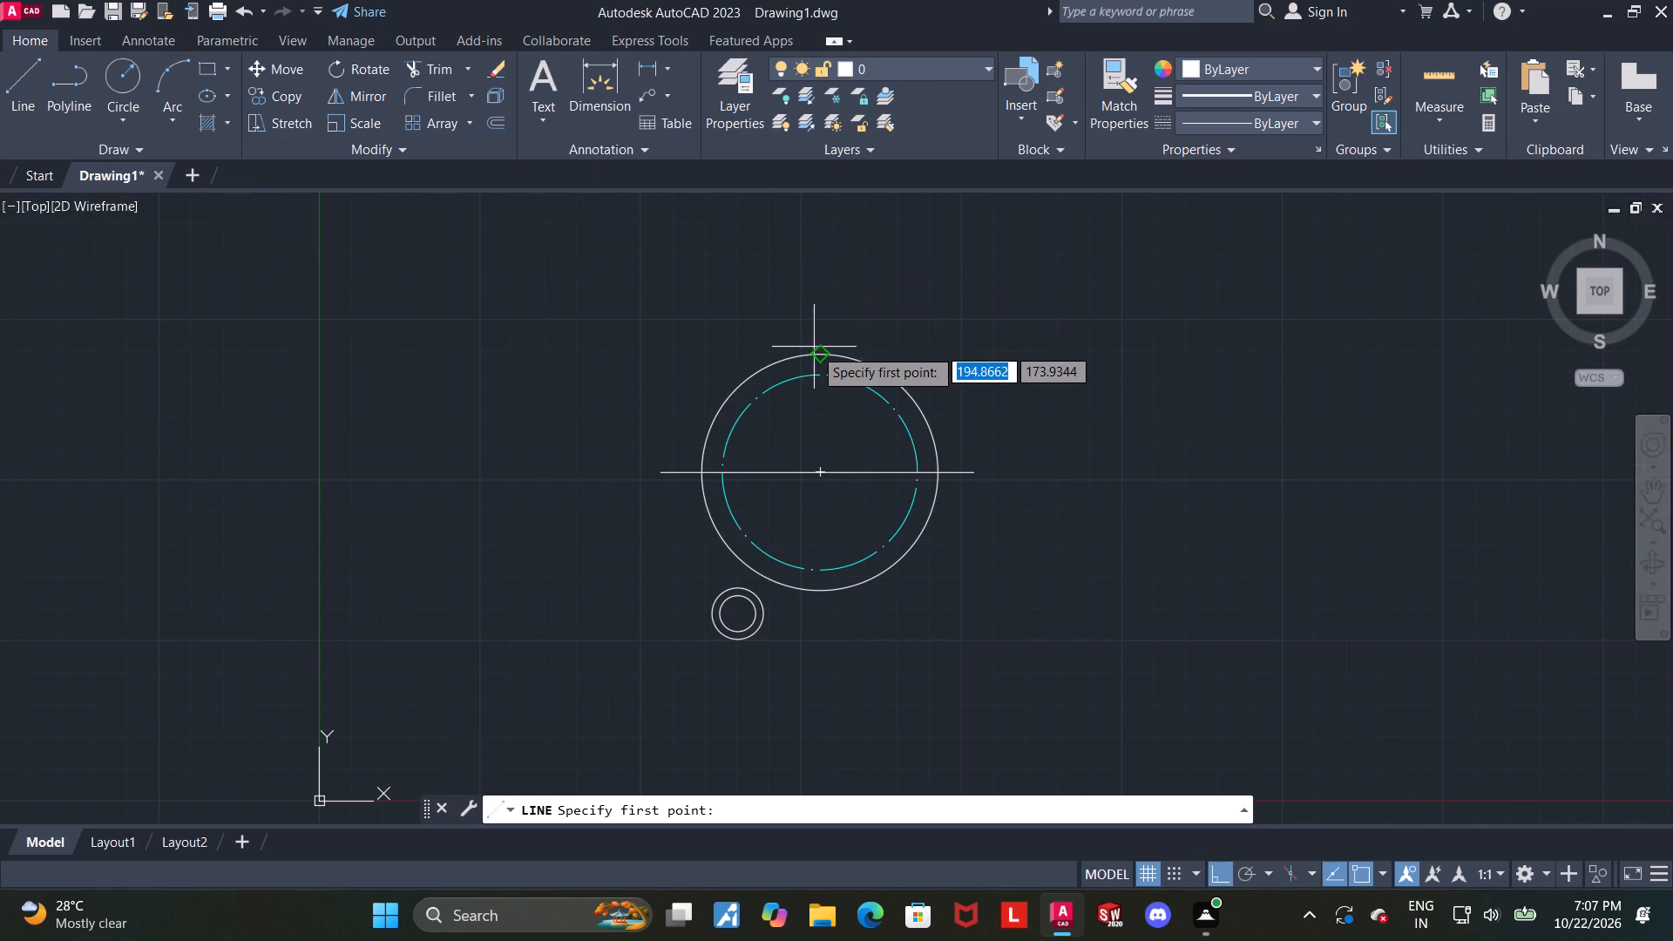
click(816, 316)
click(806, 620)
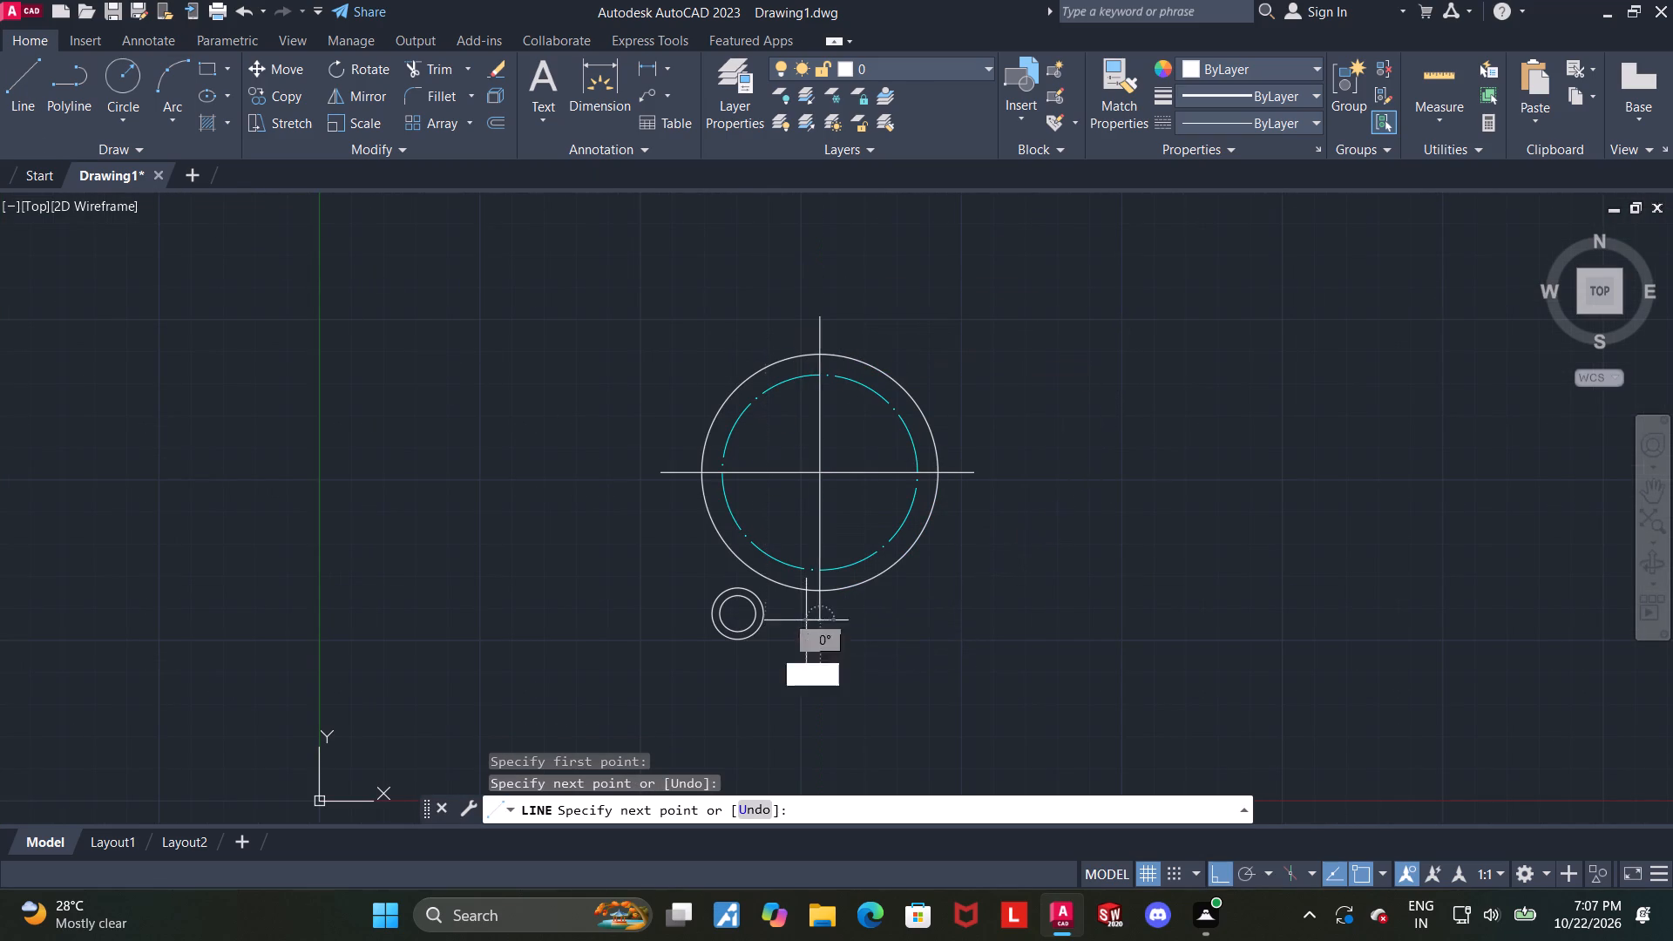
key(Escape)
Apply the ACAD_ISO04W100 linetype and cyan color to the horizontal and vertical lines crossing the large circles.
click(852, 524)
click(812, 448)
click(1285, 118)
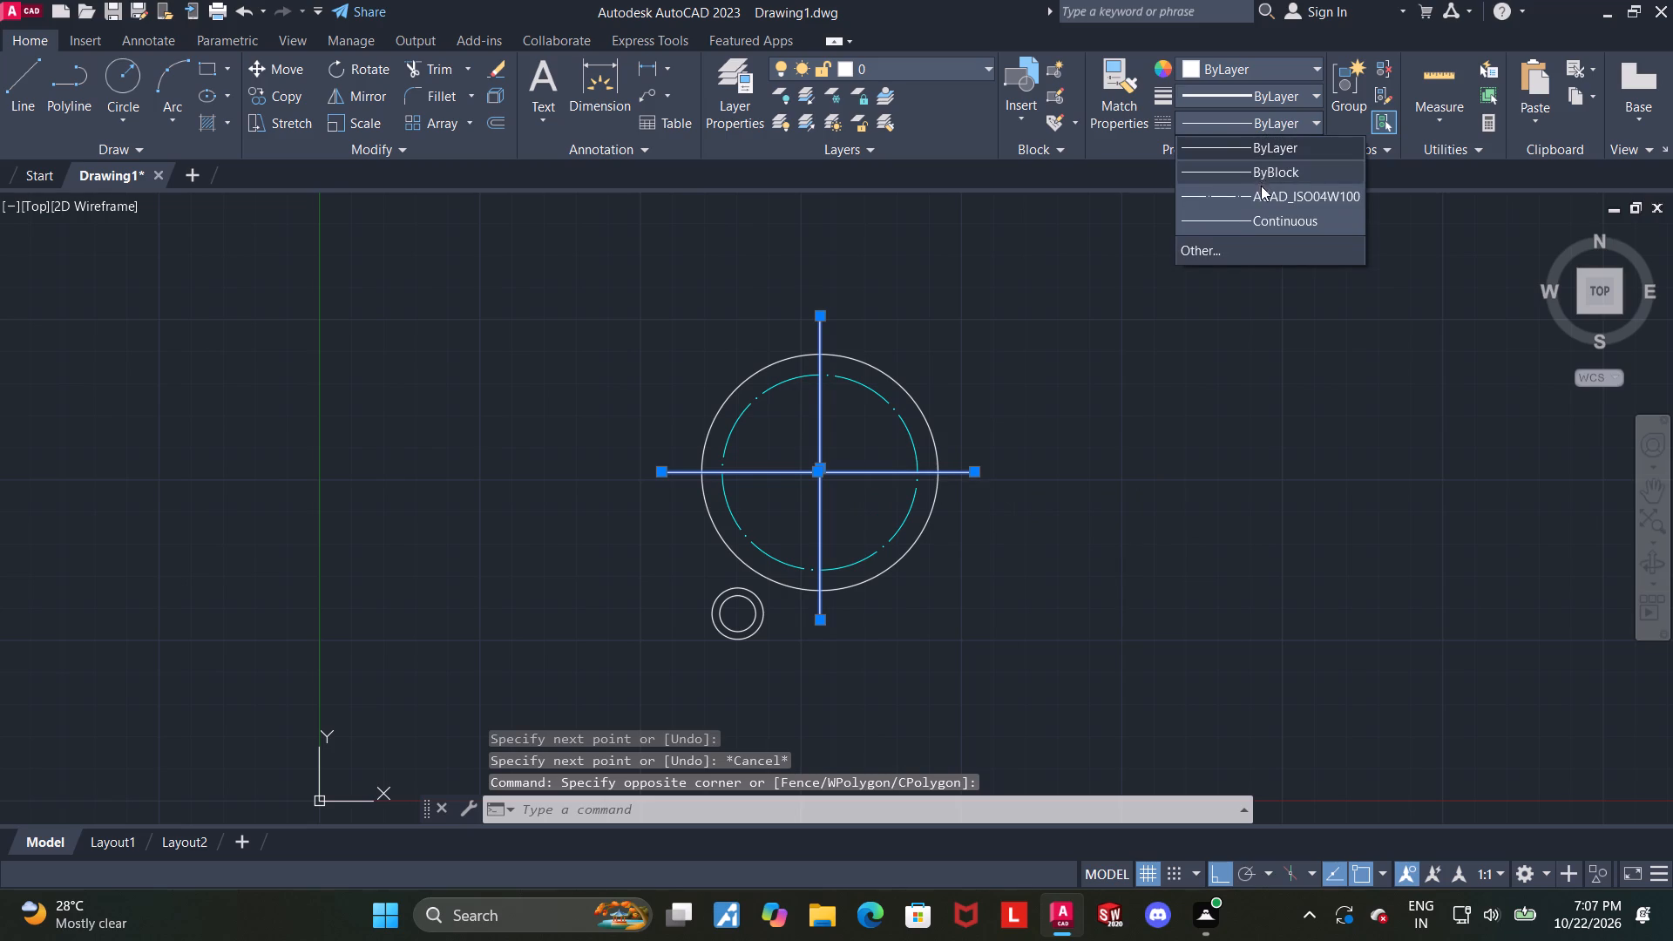
click(1261, 193)
click(1234, 57)
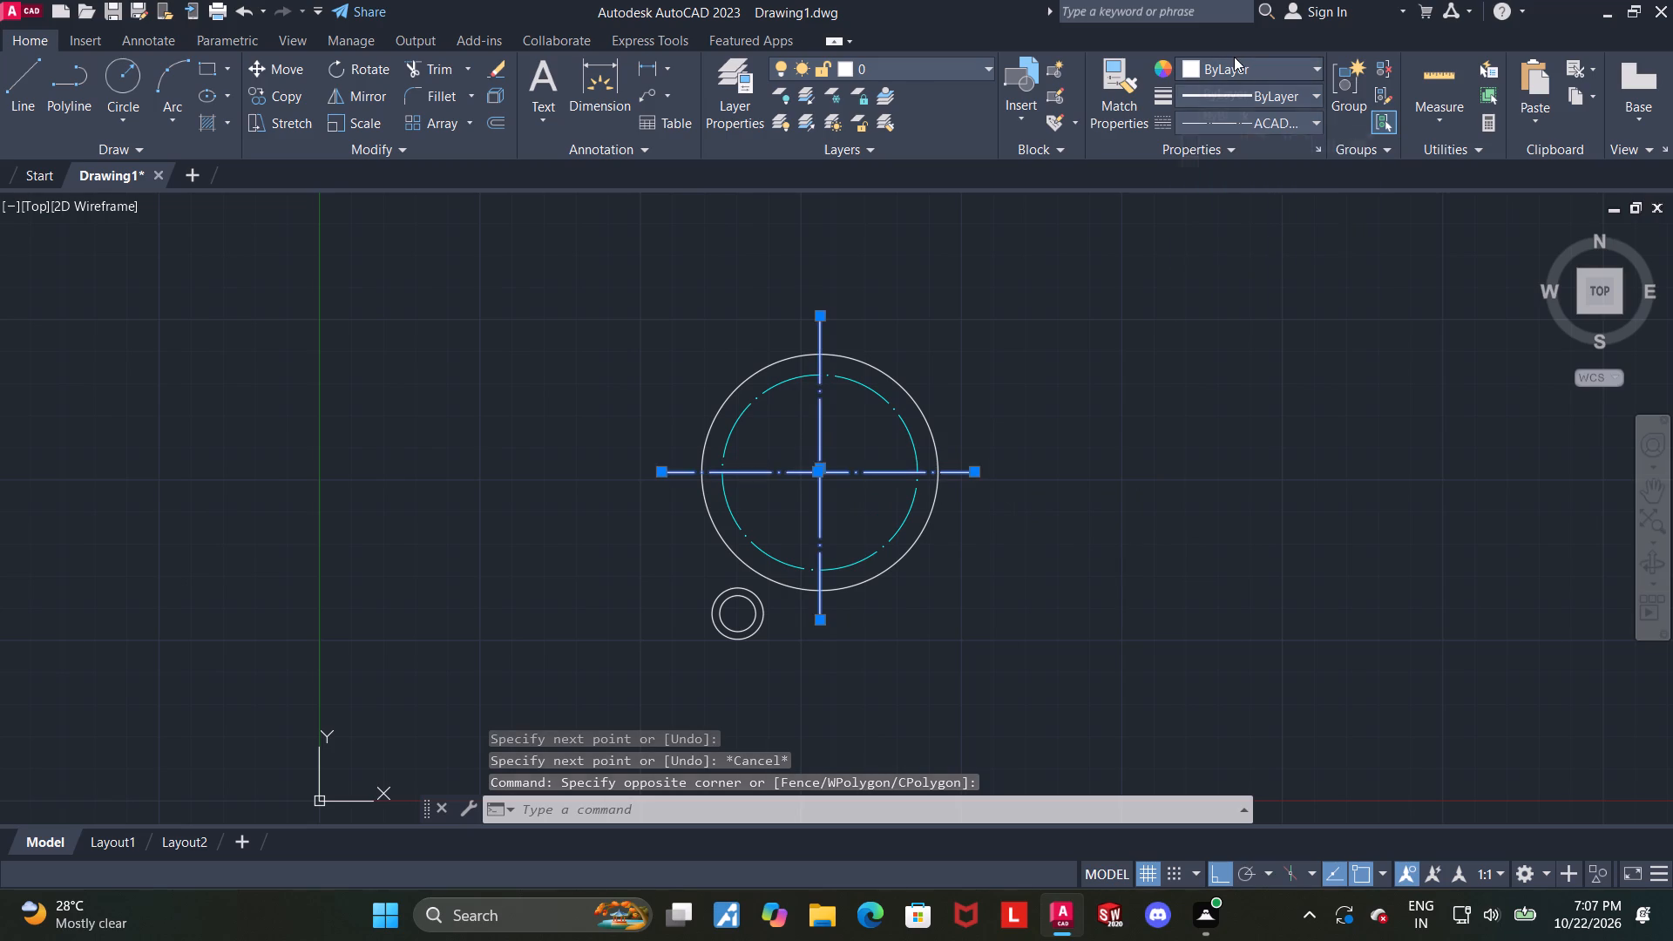
click(1261, 274)
key(Escape)
Draw a circle of diameter 60 centered on the intersection of the two center lines.
scroll(986, 432, down, 1)
scroll(919, 545, up, 2)
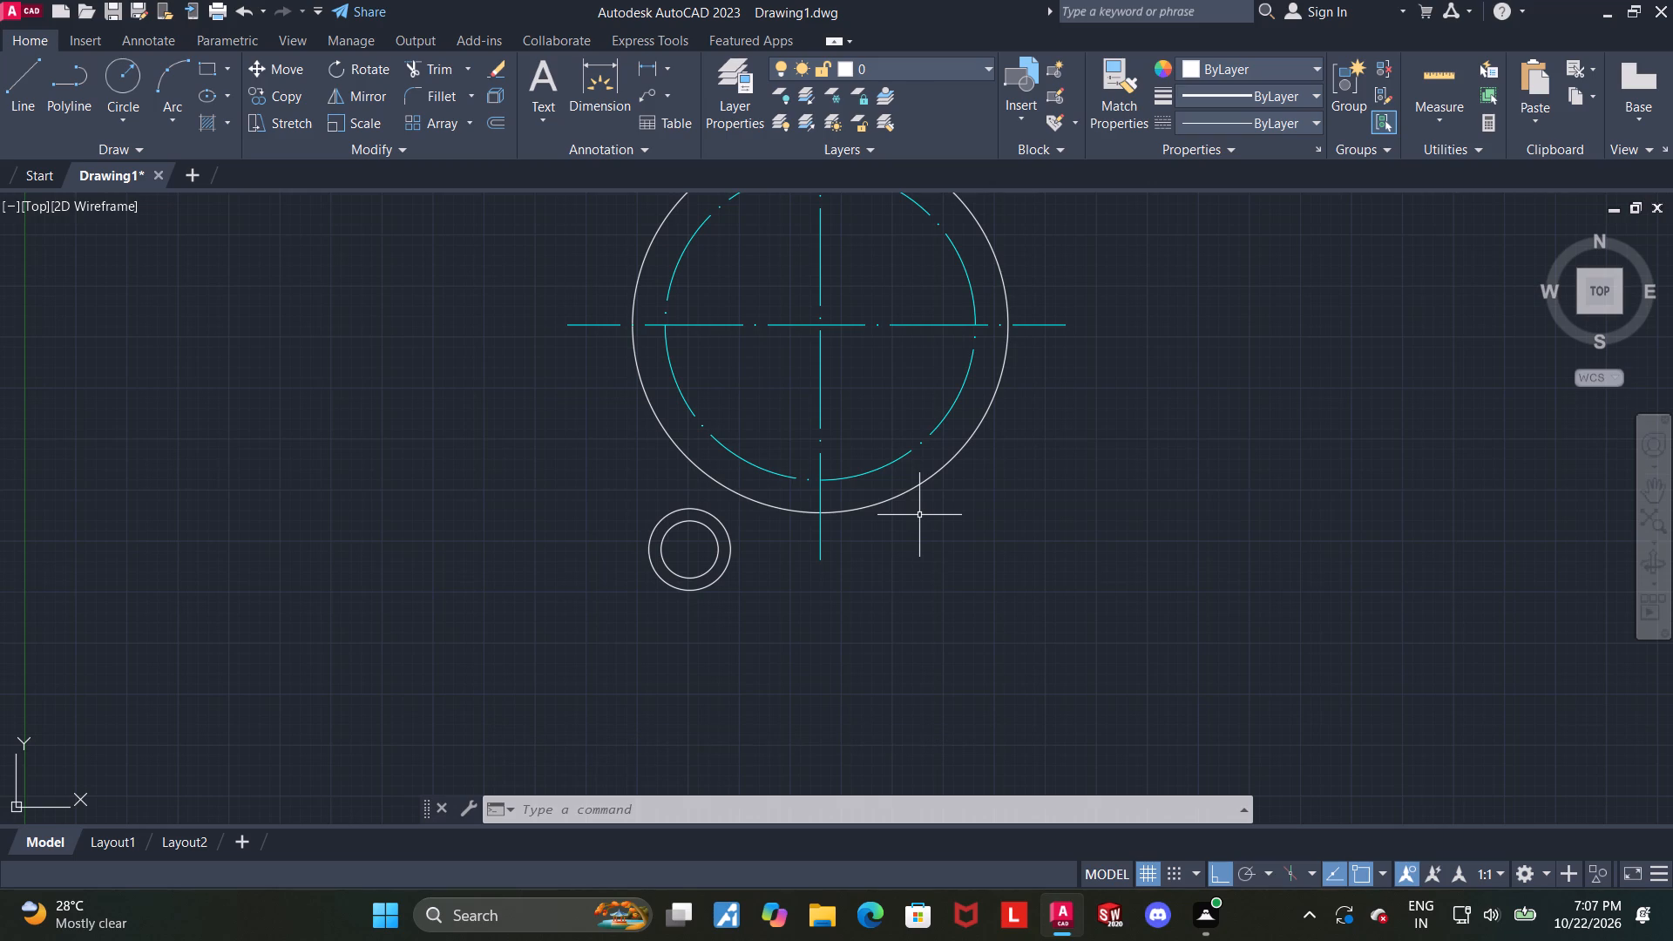
scroll(897, 522, up, 1)
scroll(900, 518, down, 2)
middle_drag(968, 461, 968, 478)
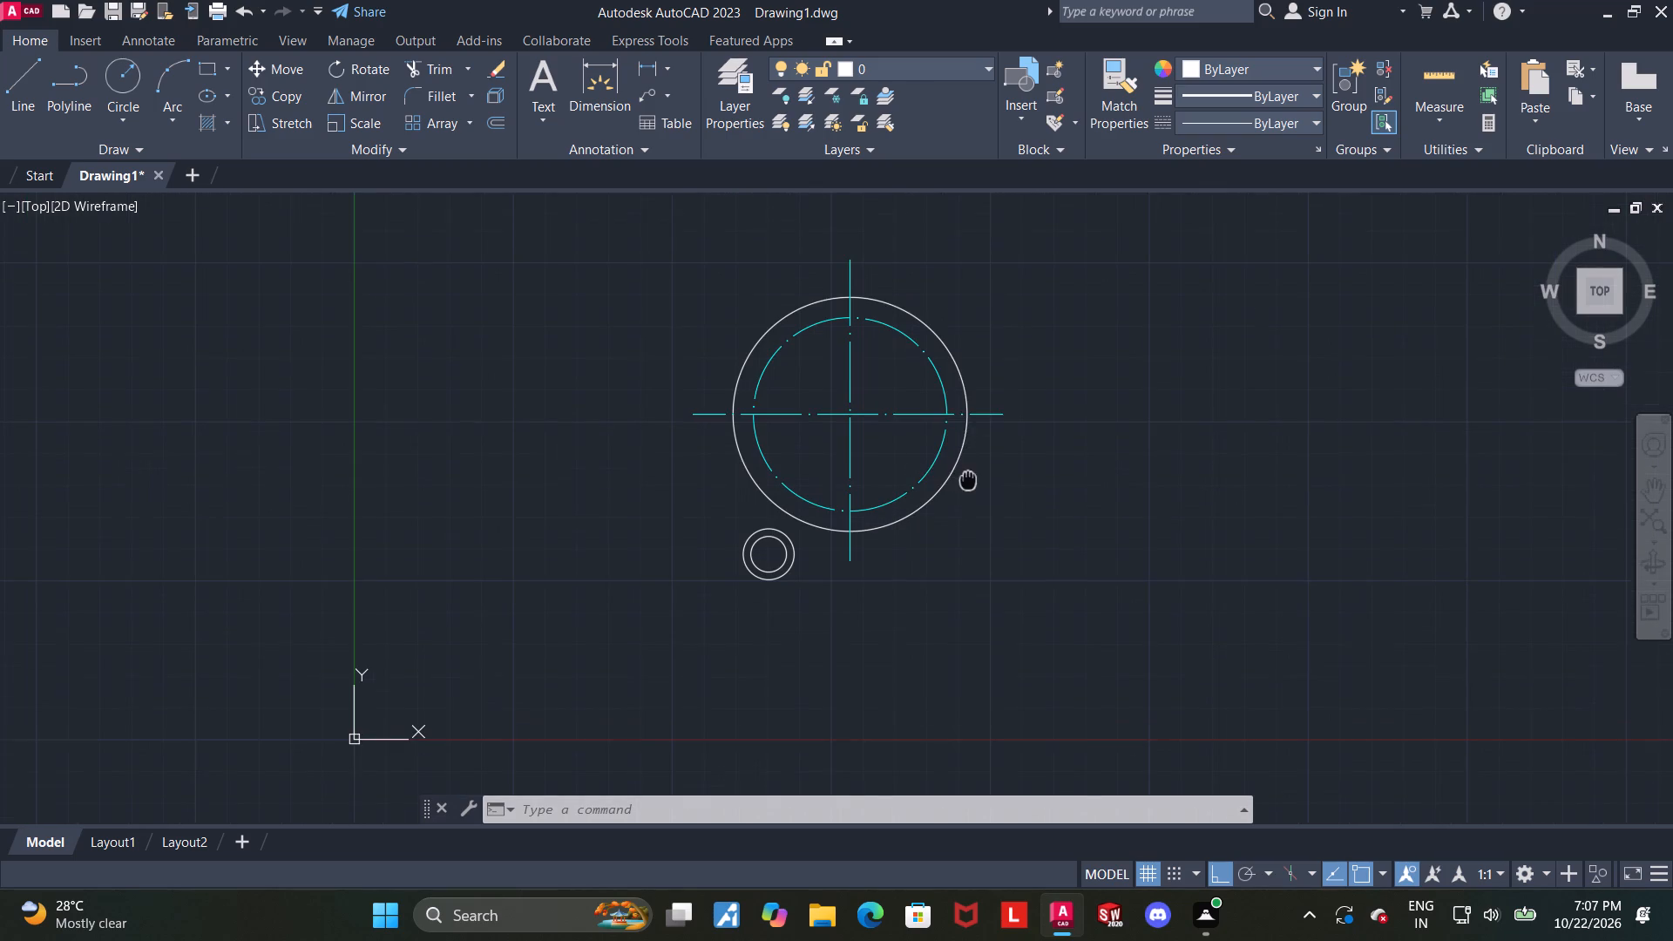
middle_drag(968, 478, 968, 480)
scroll(954, 383, up, 1)
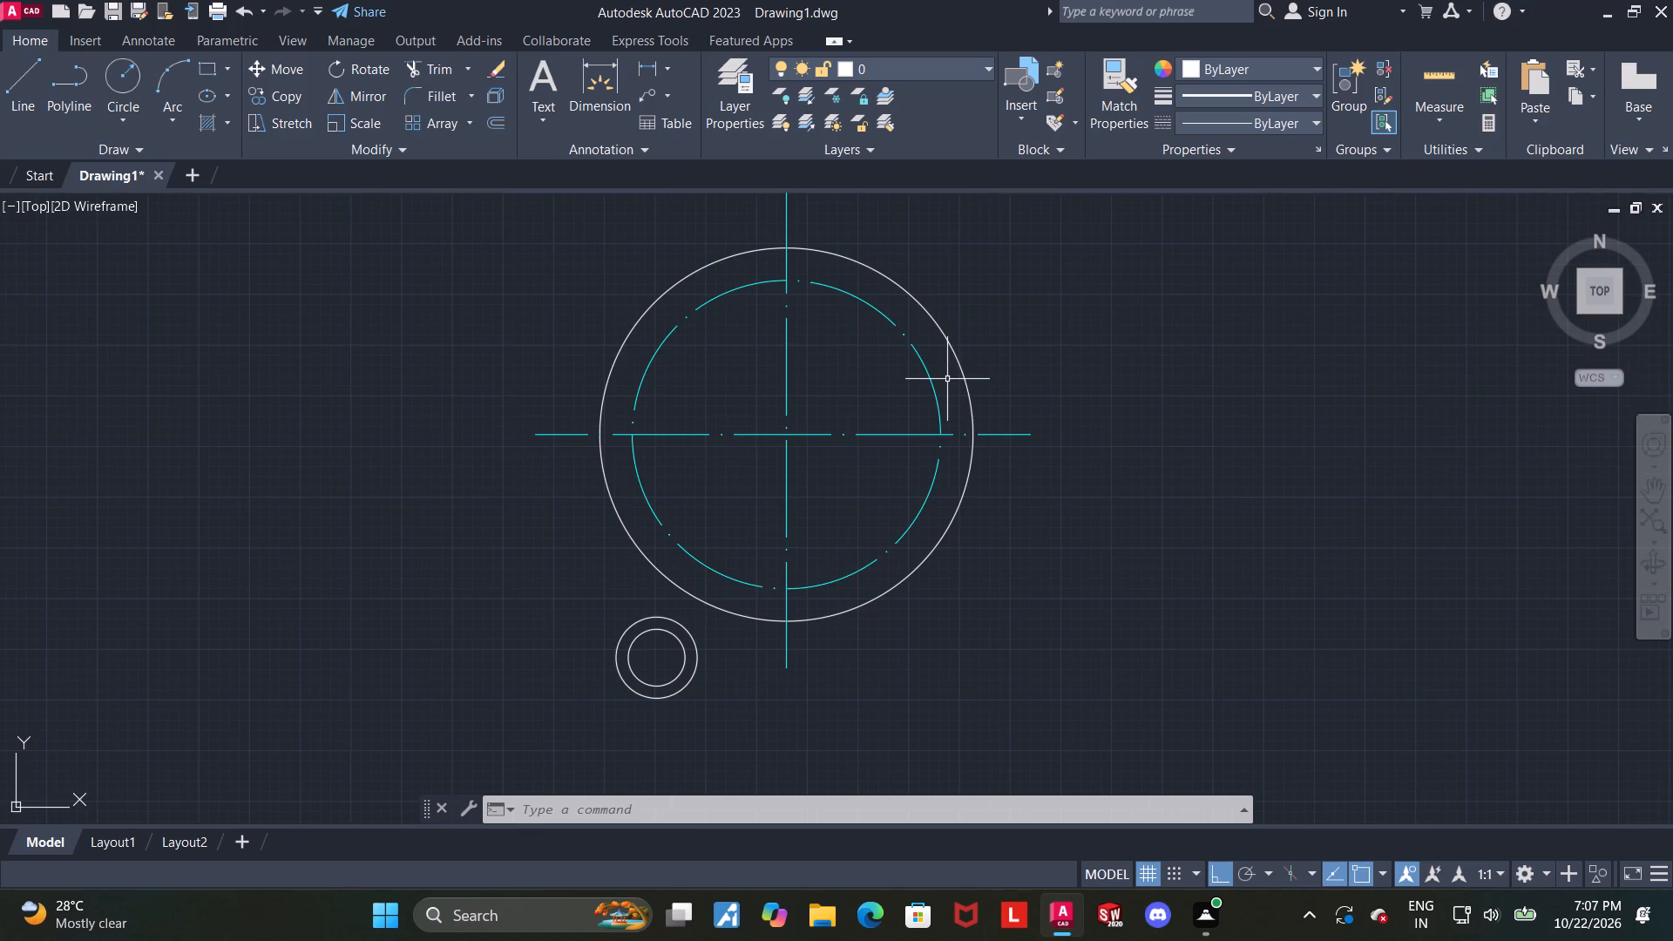
click(123, 68)
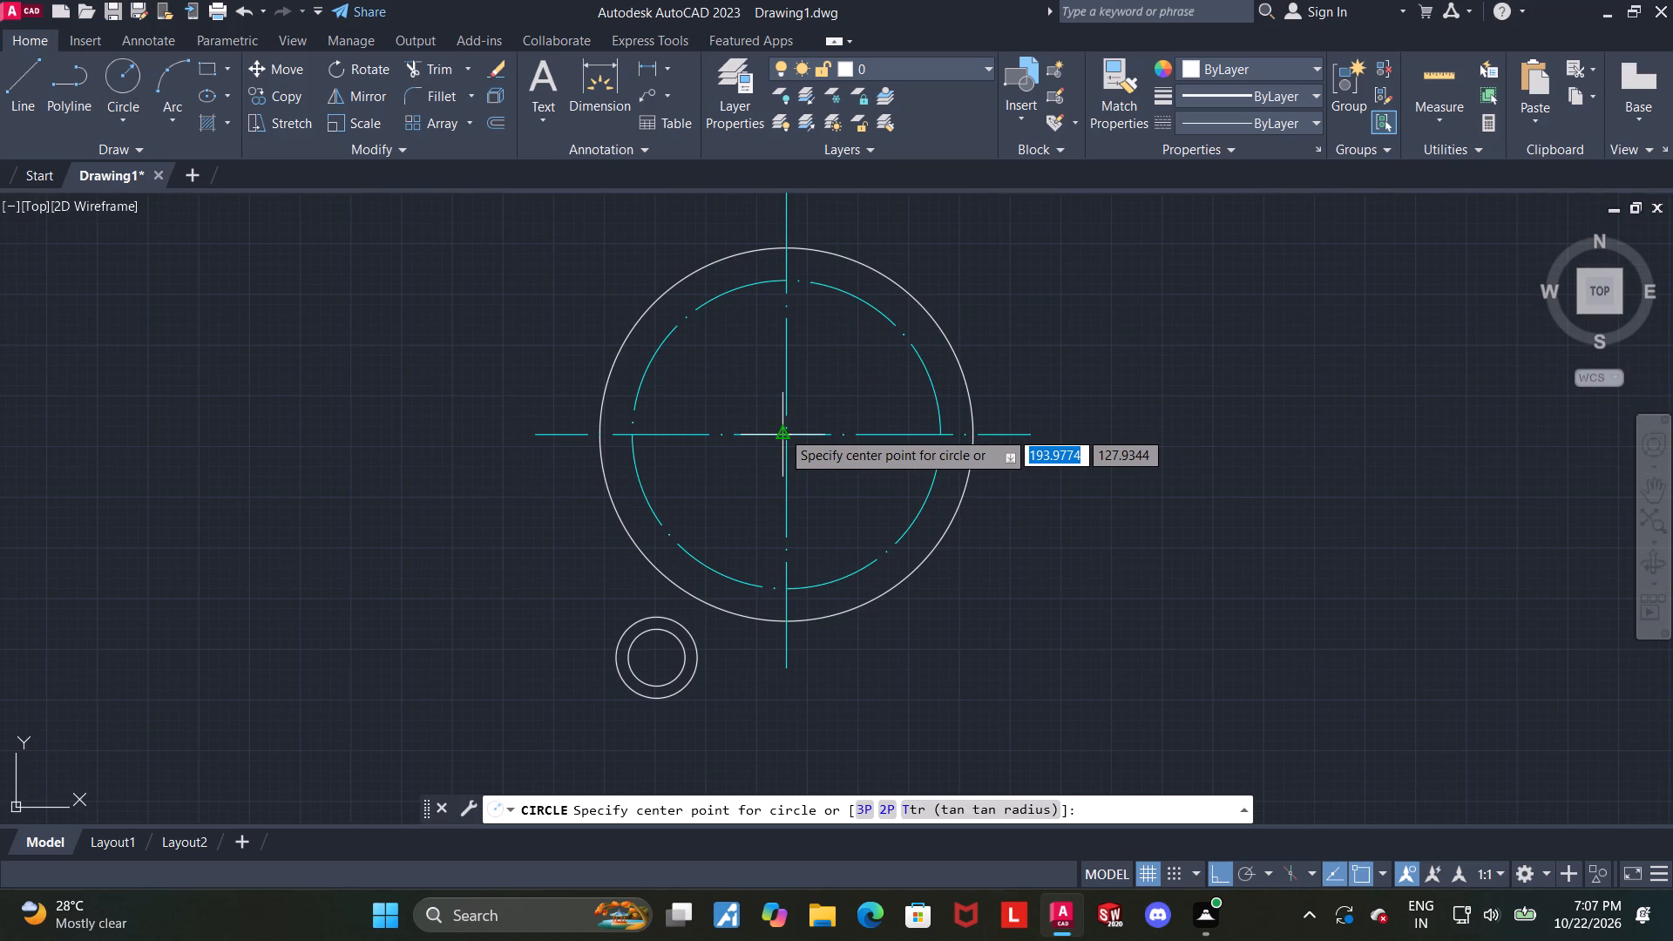
scroll(782, 430, up, 5)
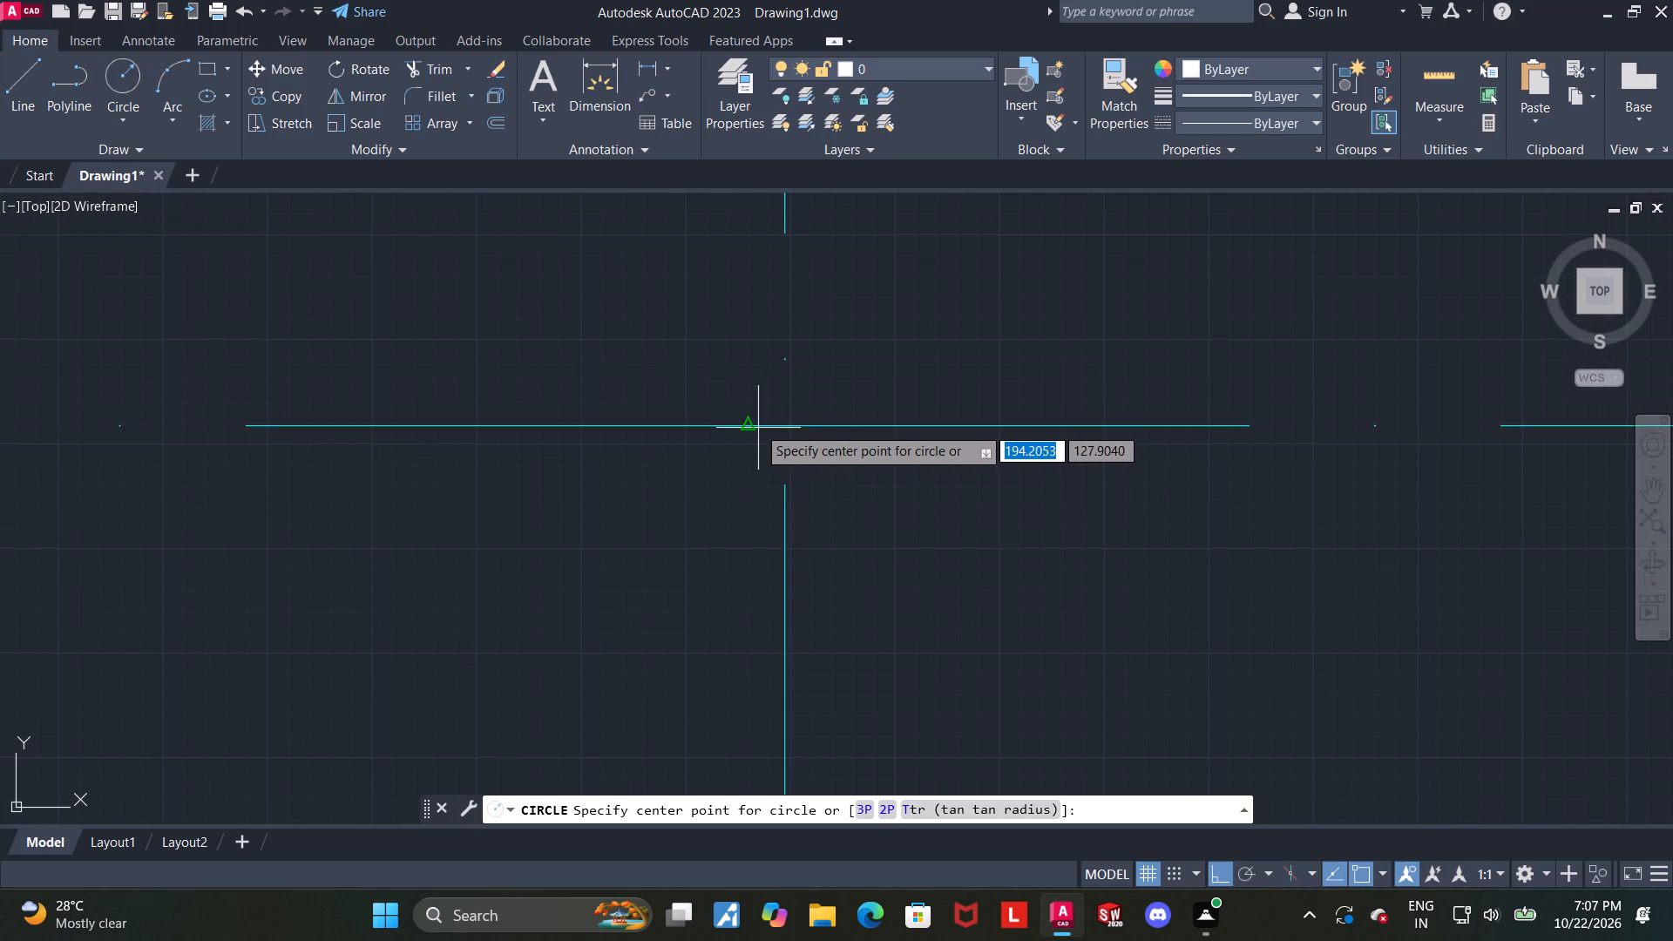
click(783, 426)
scroll(785, 430, down, 3)
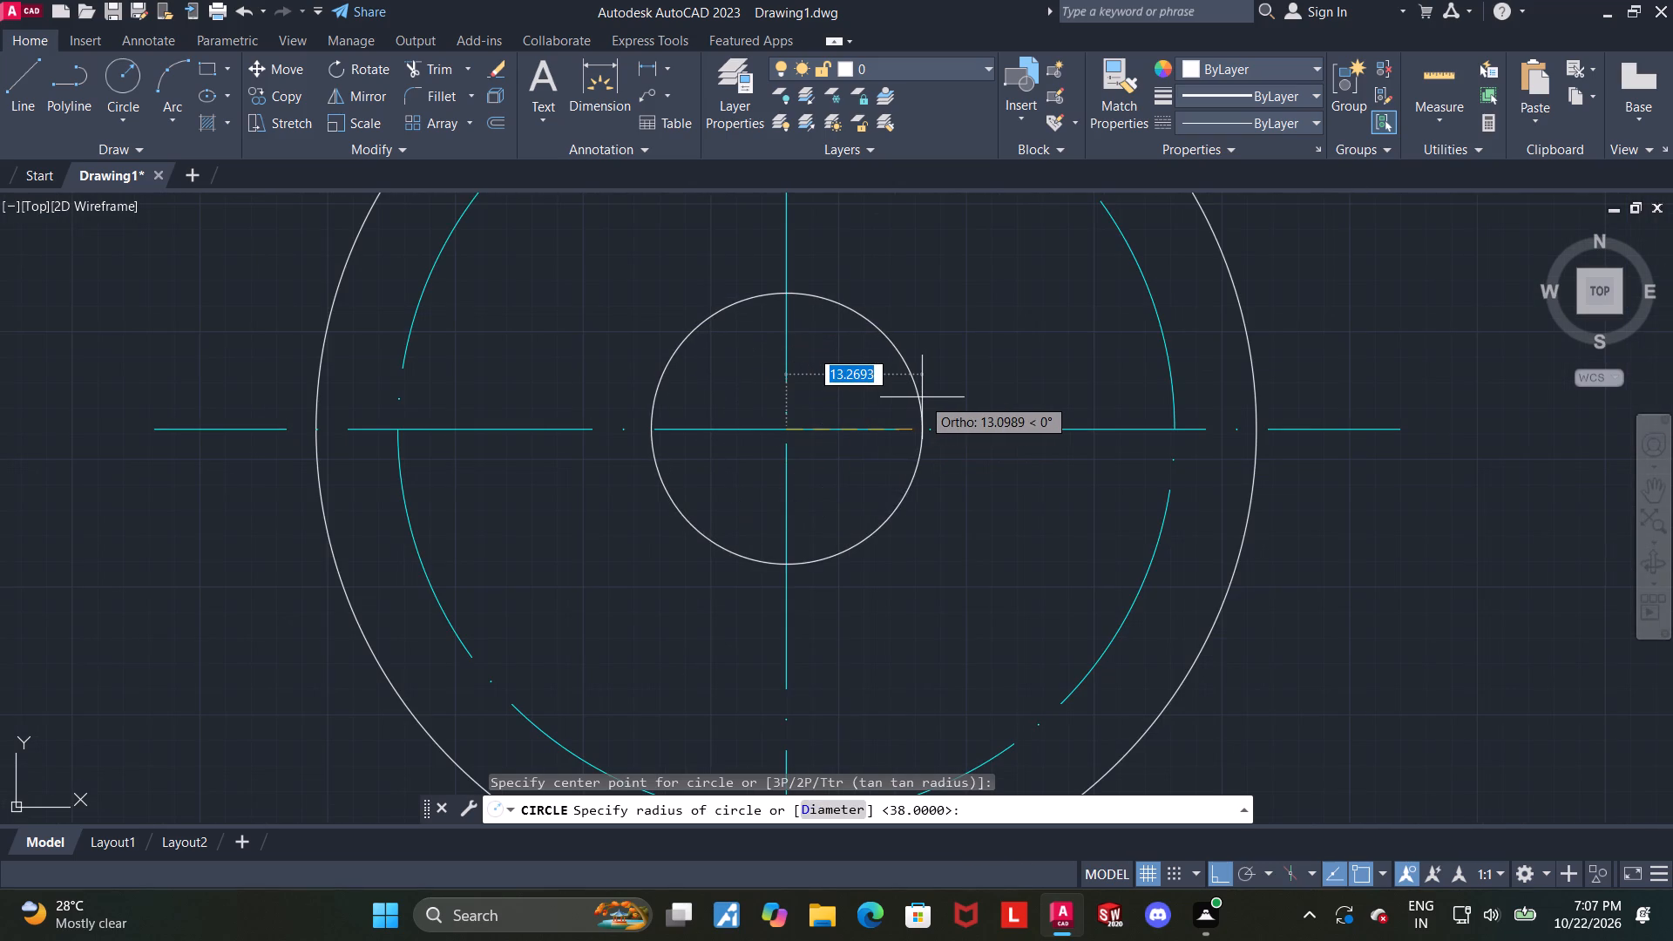
scroll(923, 397, down, 1)
key(d)
key(Return)
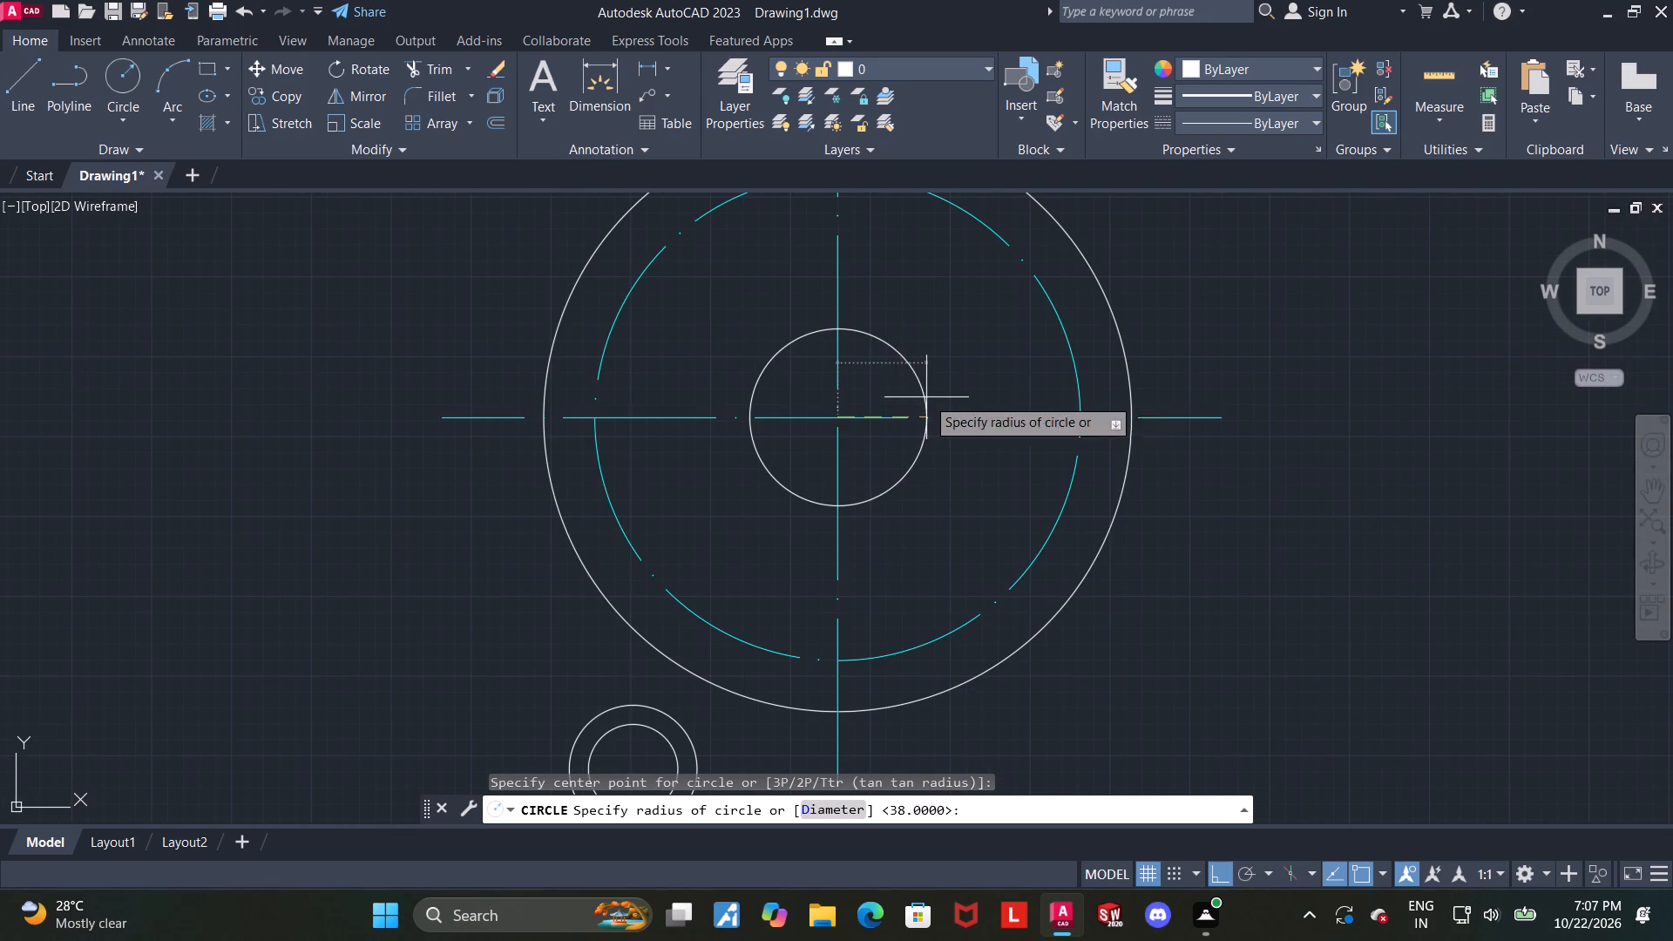
text(60)
key(Return)
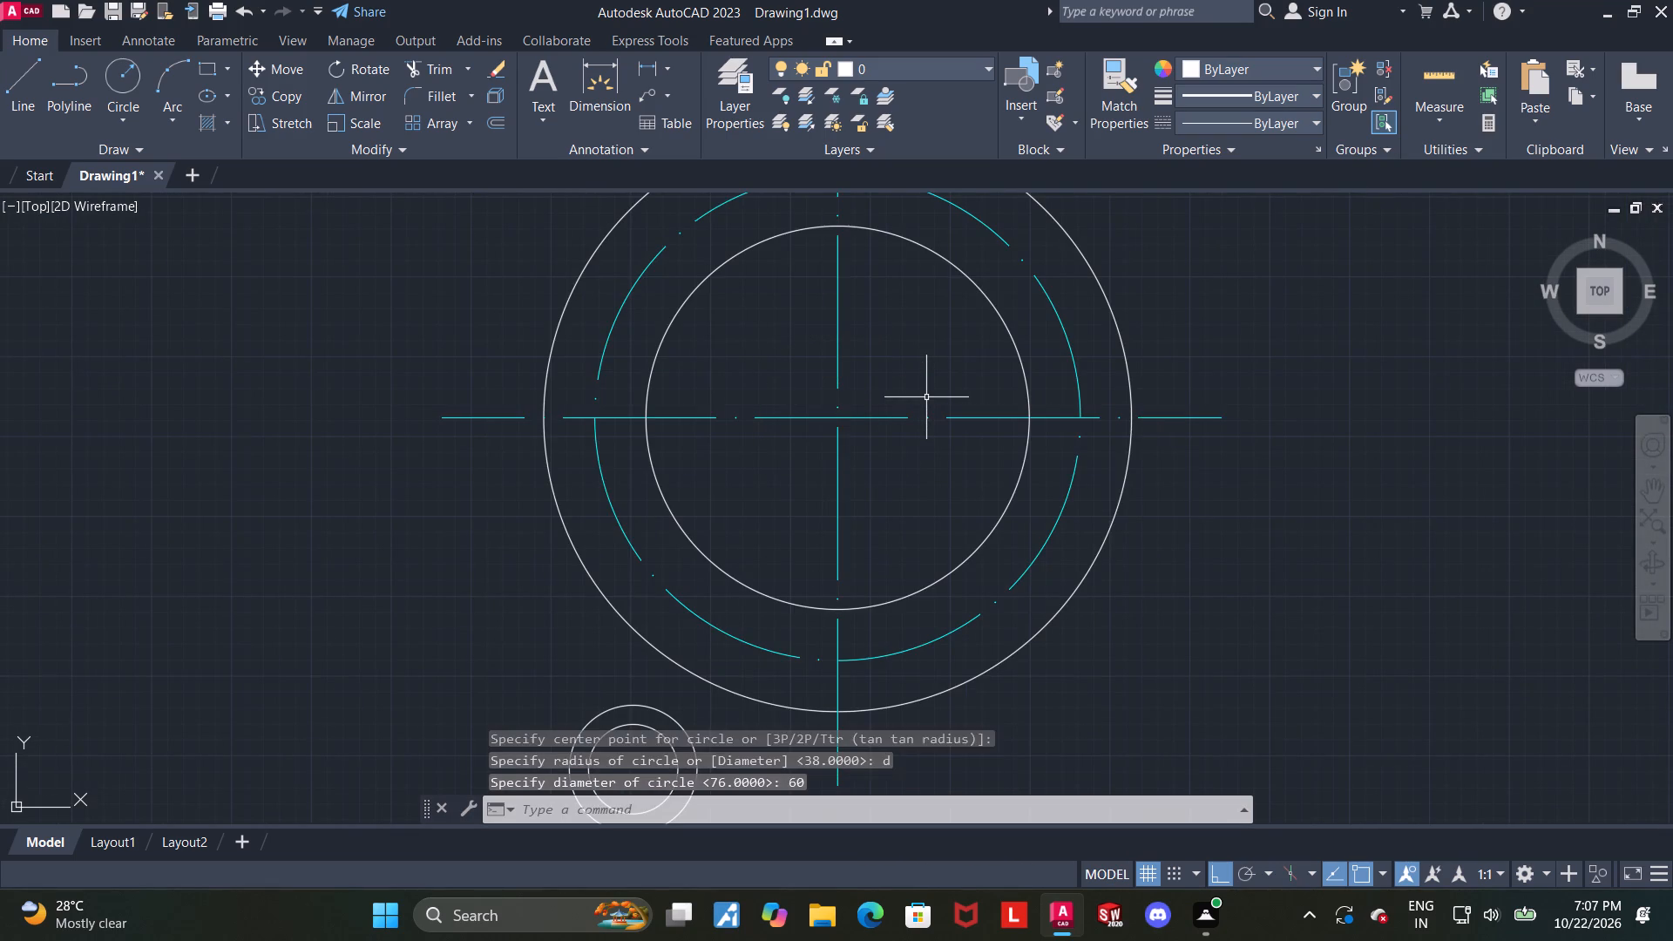
key(Escape)
Draw connected lines from the large circles' center, 32 units horizontally to the right and 55 units vertically upward.
scroll(926, 397, down, 2)
scroll(1060, 368, up, 1)
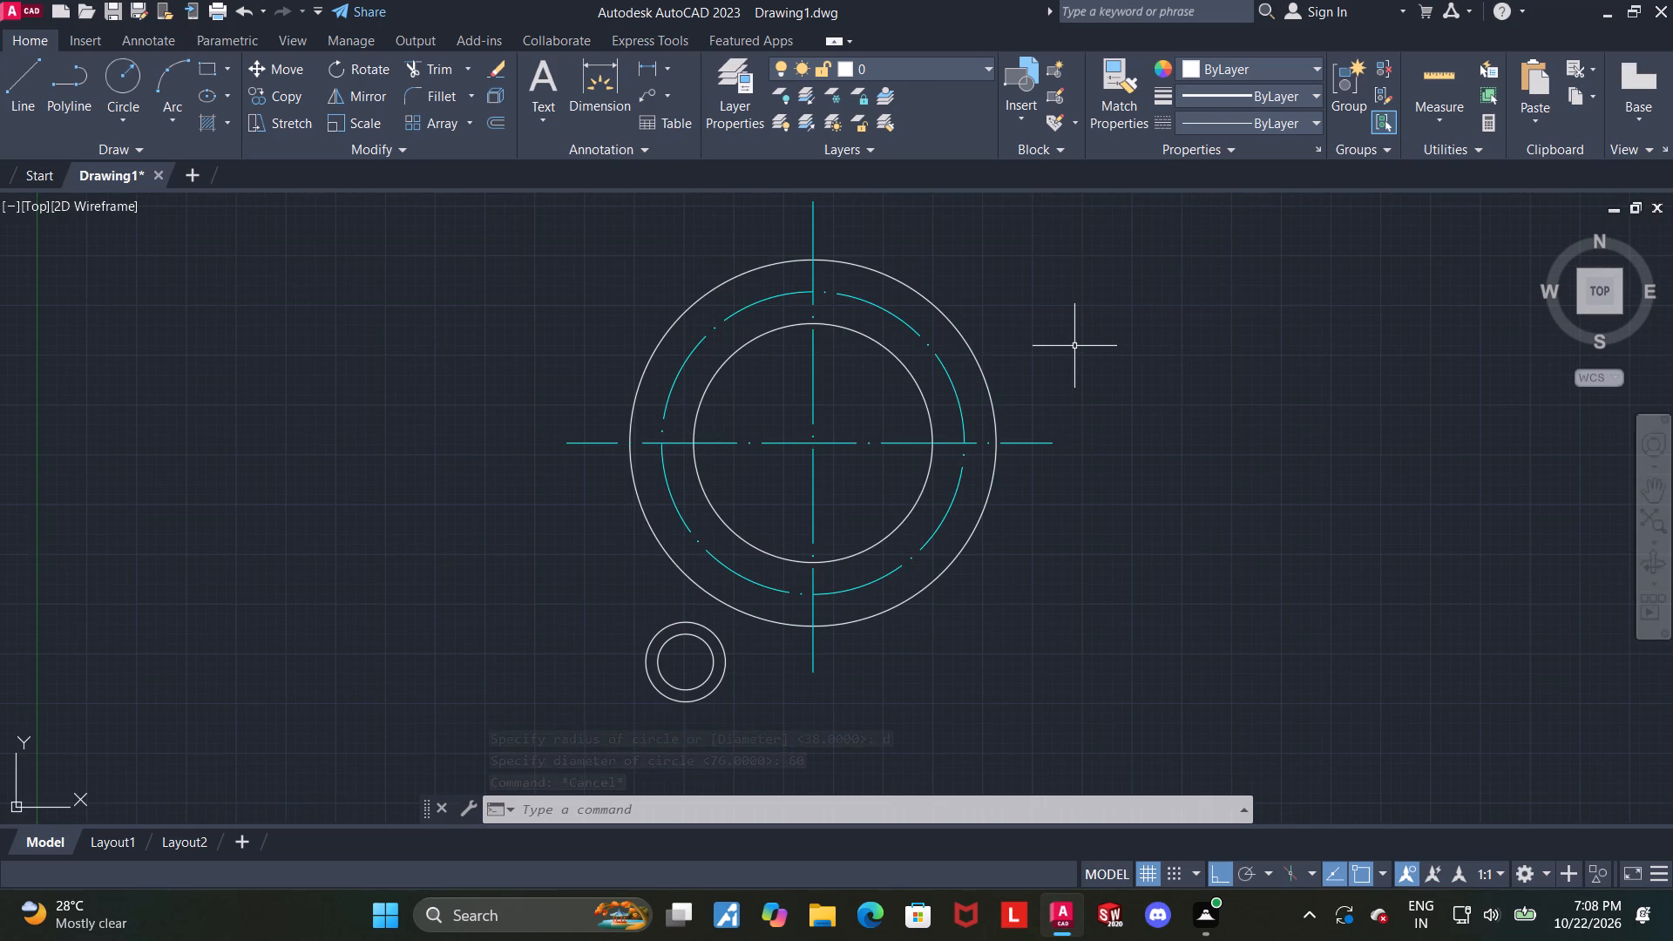
scroll(1067, 343, down, 1)
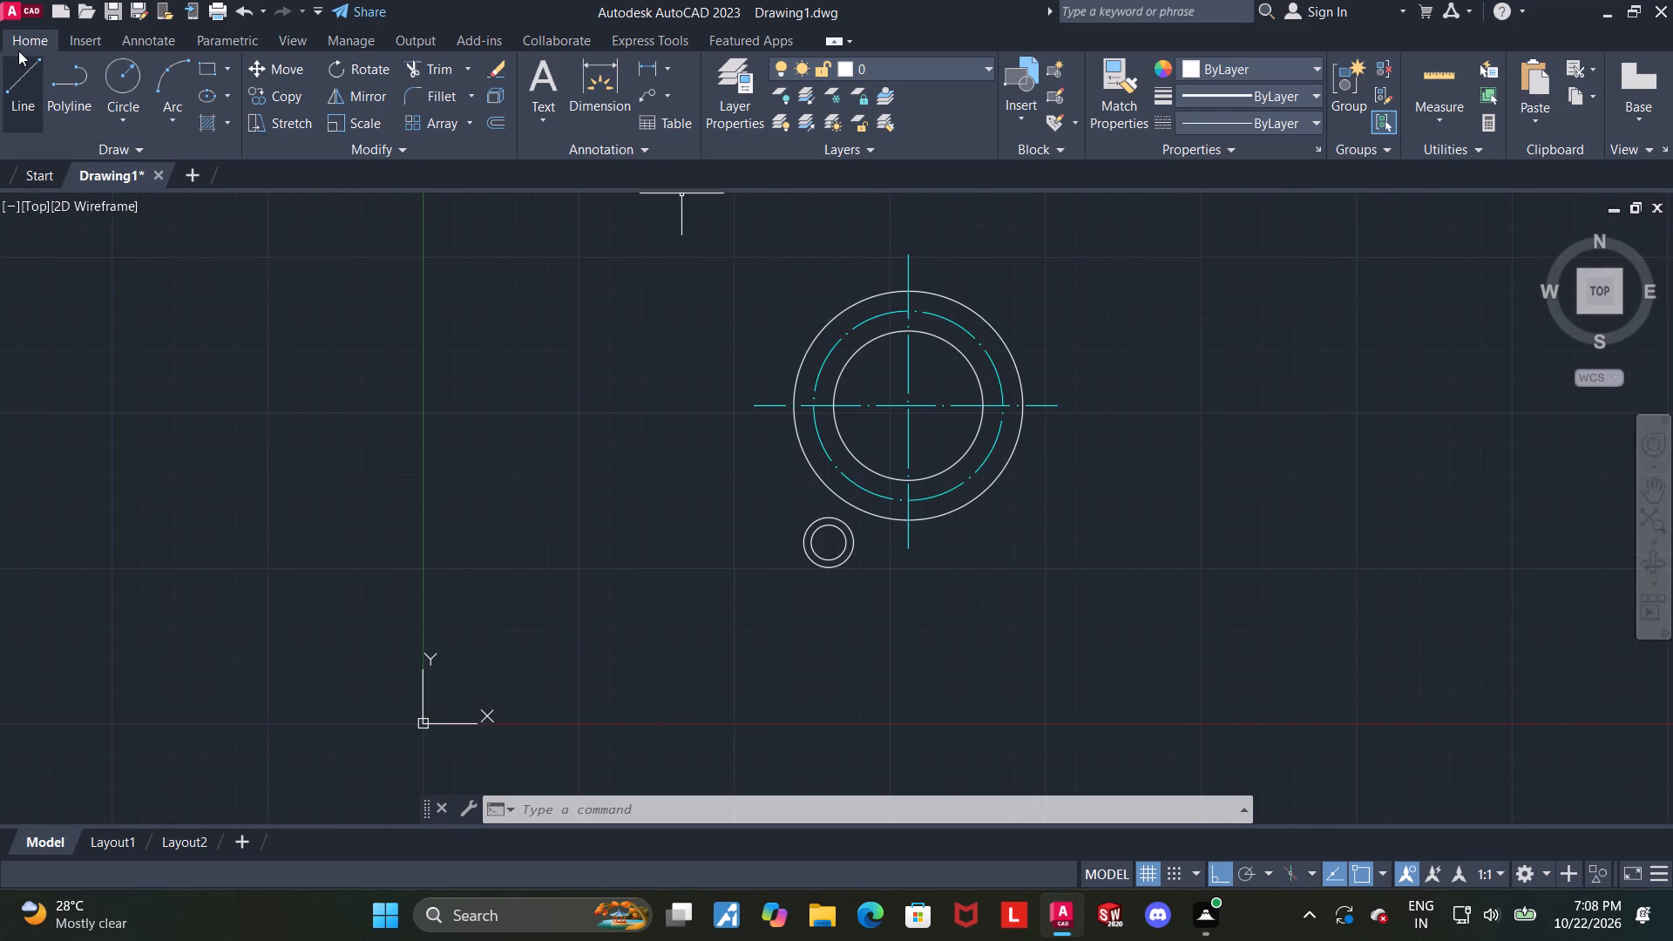
click(22, 57)
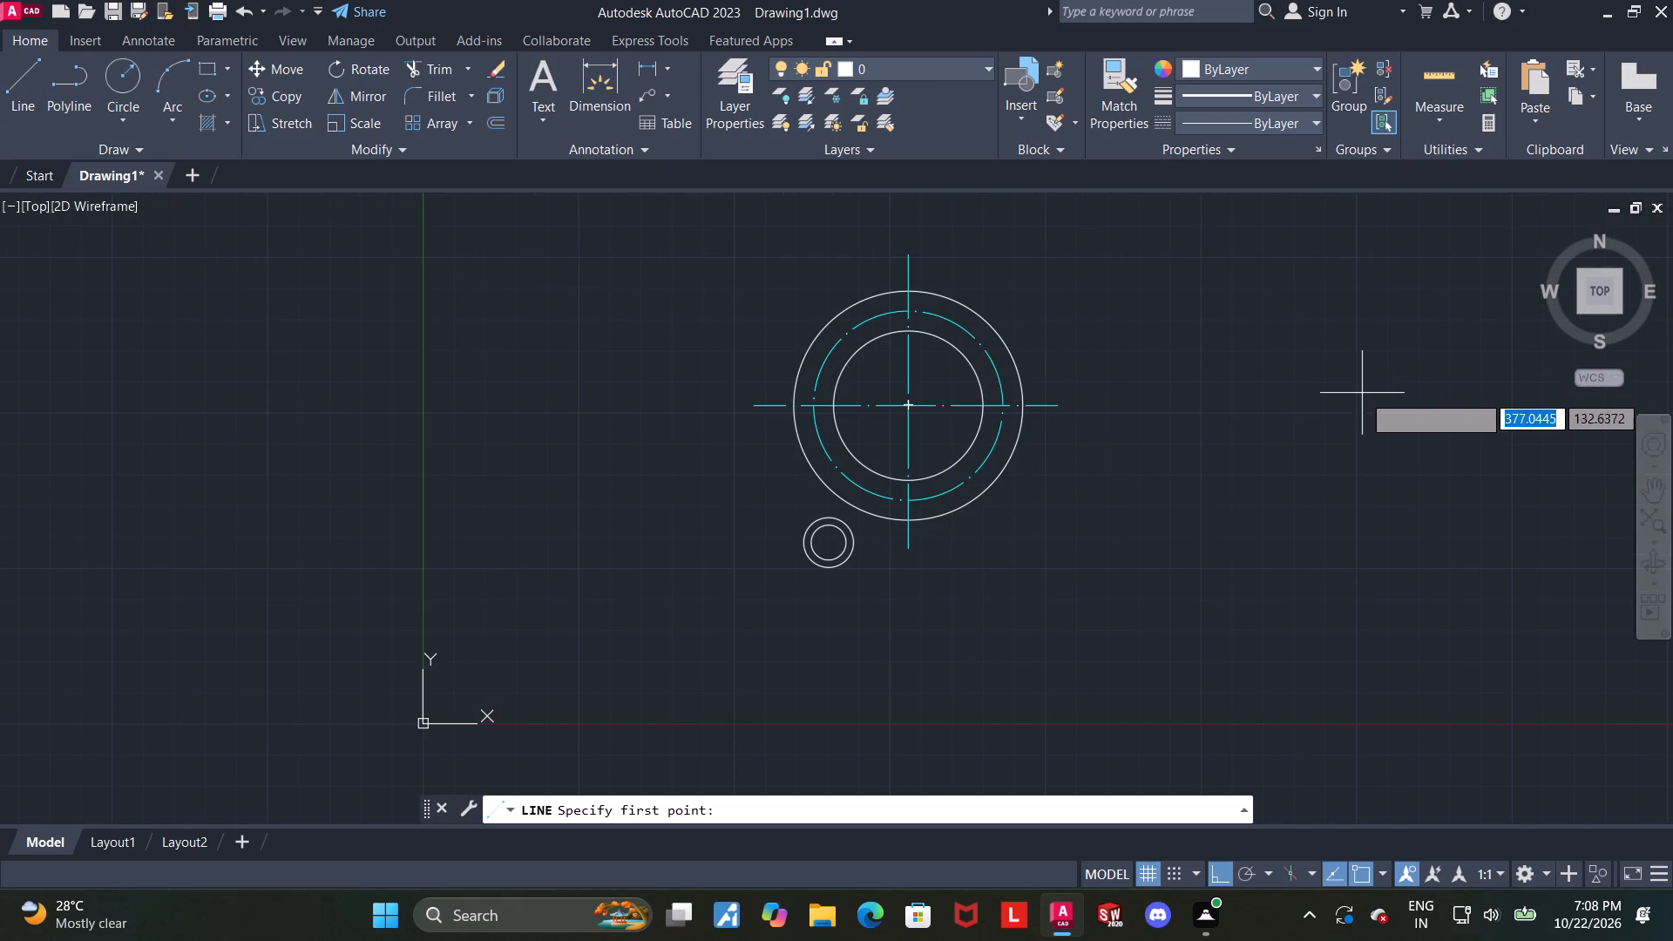
scroll(1078, 297, up, 2)
scroll(607, 552, up, 2)
scroll(674, 612, up, 2)
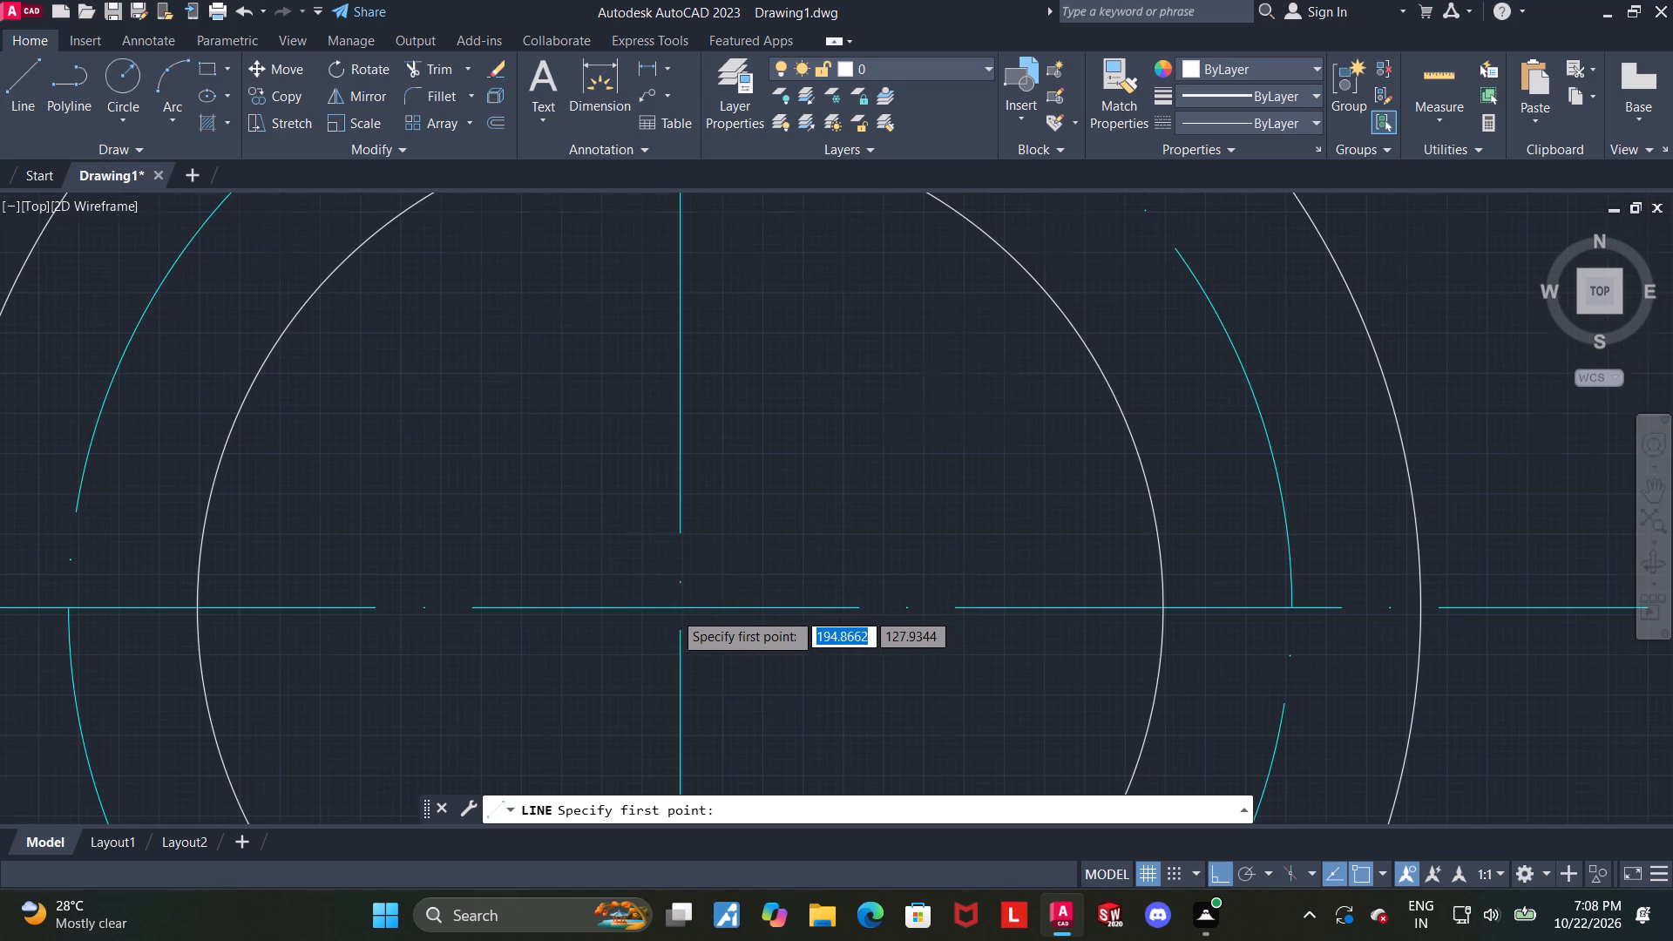
scroll(674, 612, up, 2)
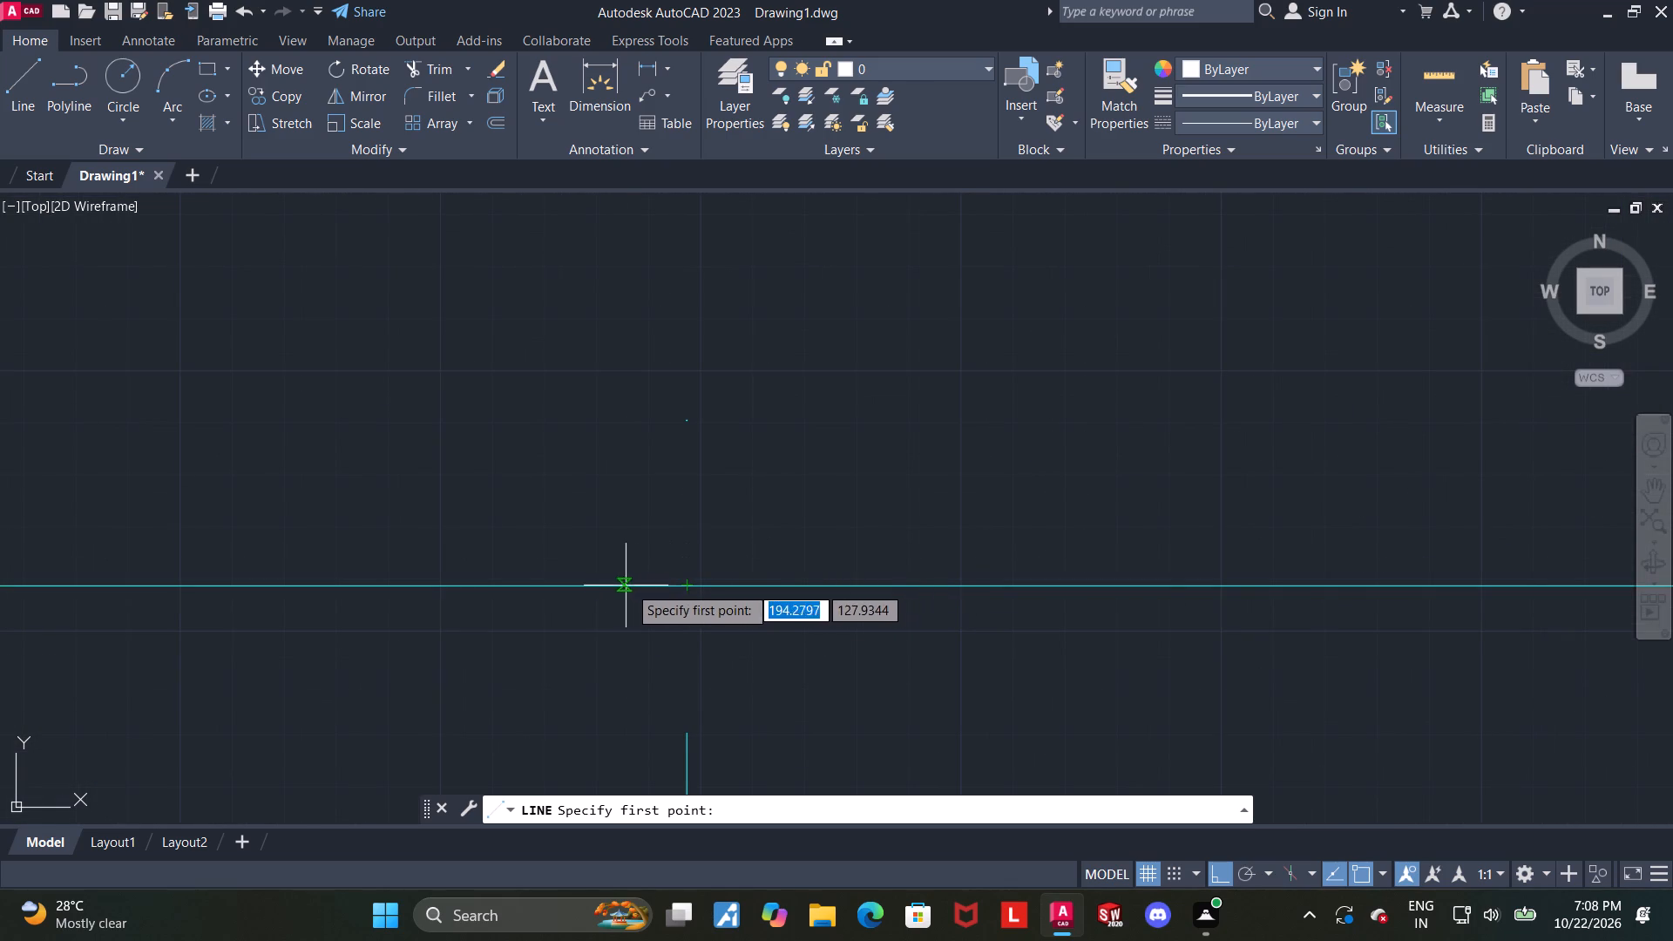
click(686, 587)
scroll(687, 590, down, 4)
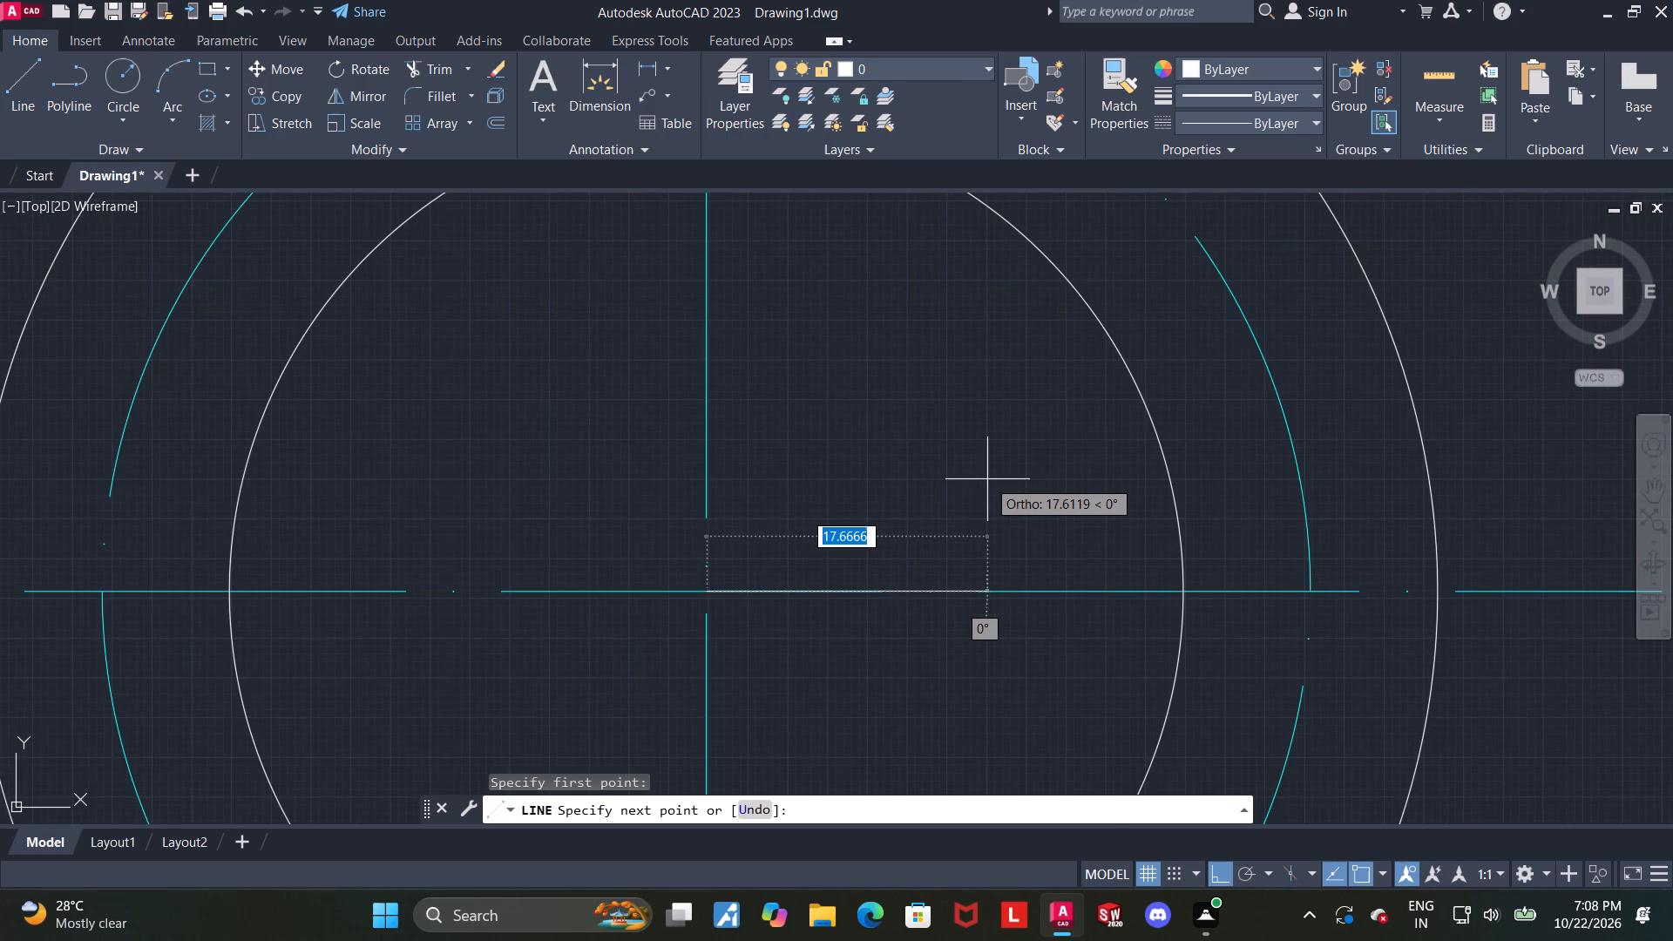
text(32)
key(Return)
scroll(1053, 536, down, 4)
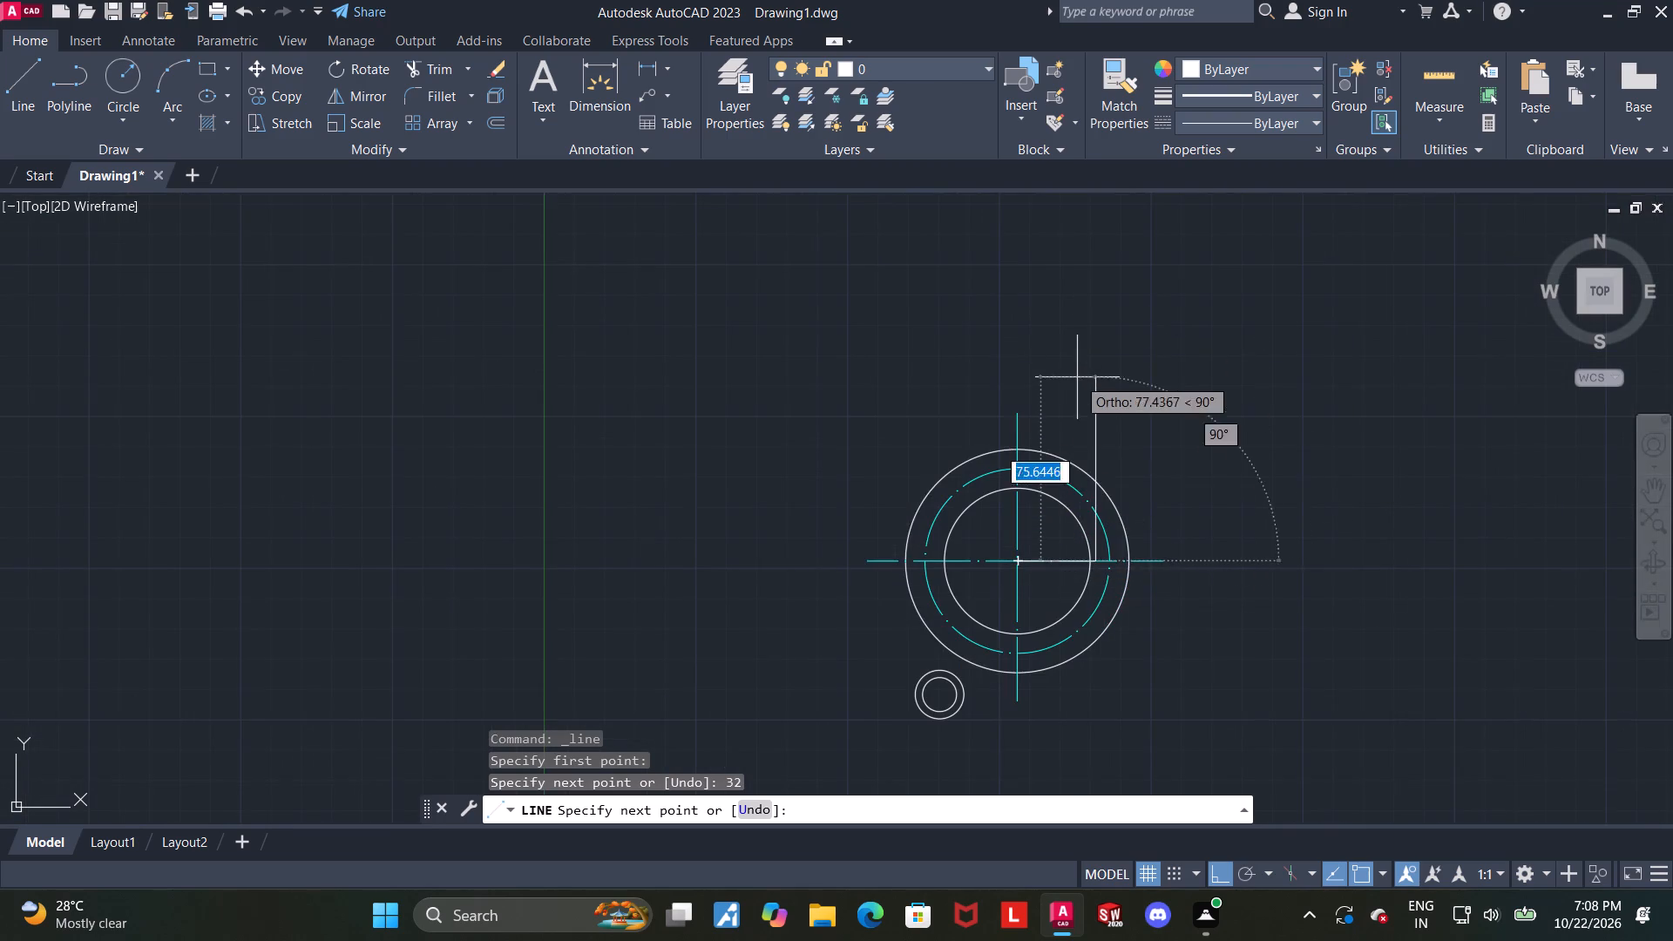
scroll(1082, 406, up, 1)
text(55)
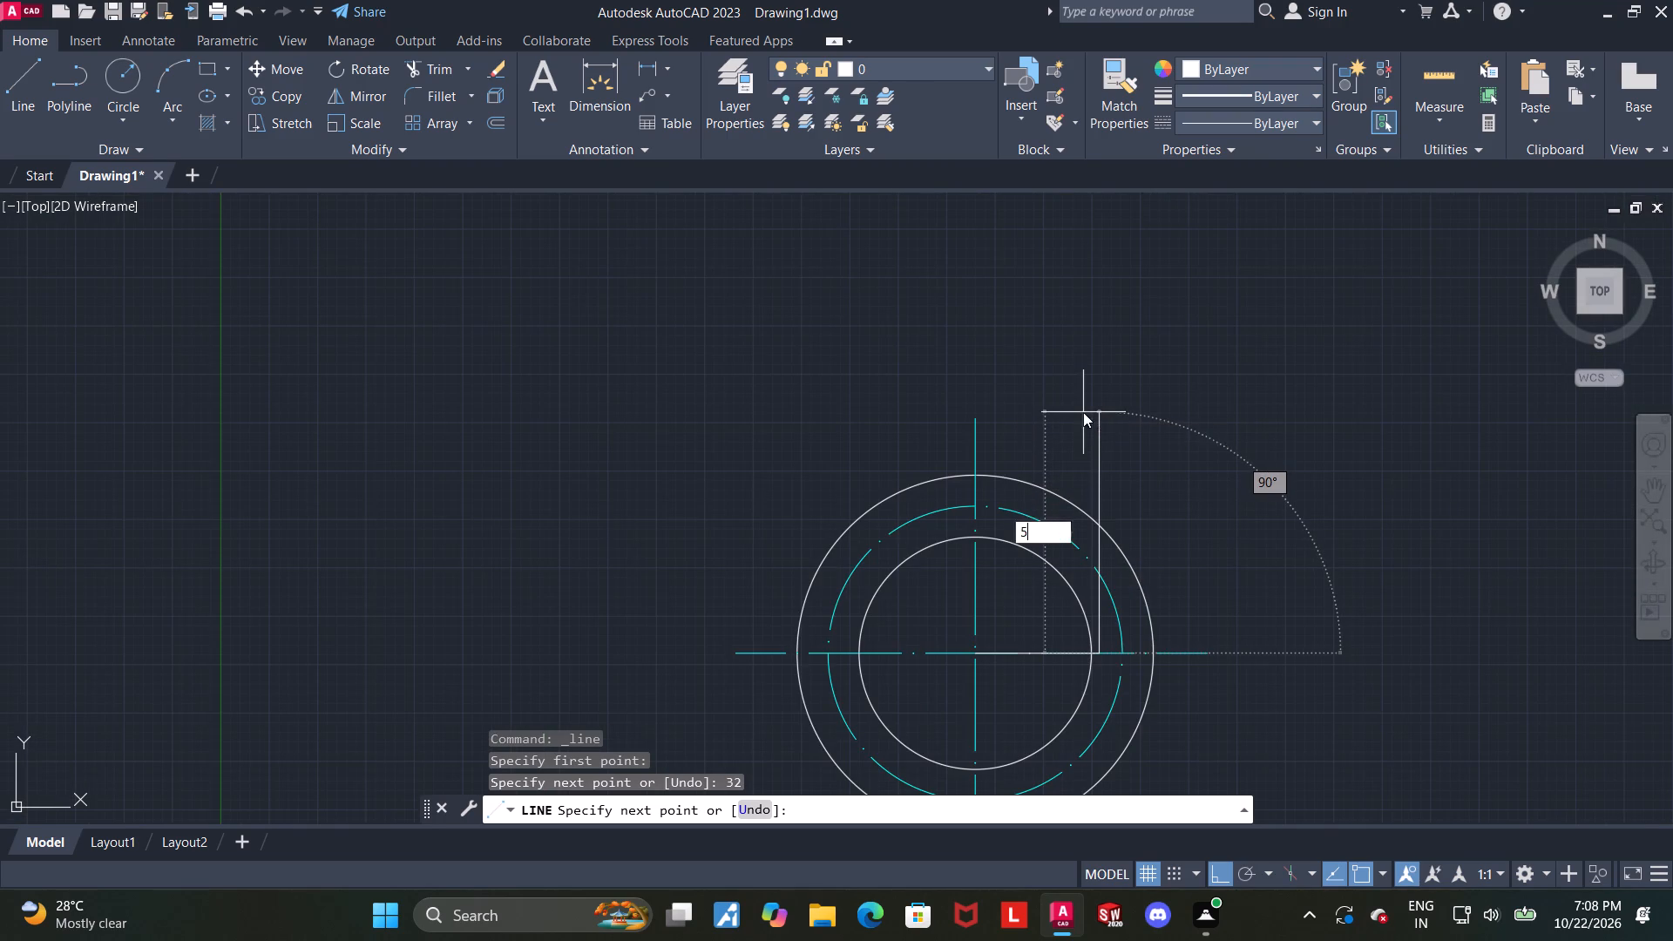
key(Return)
key(Escape)
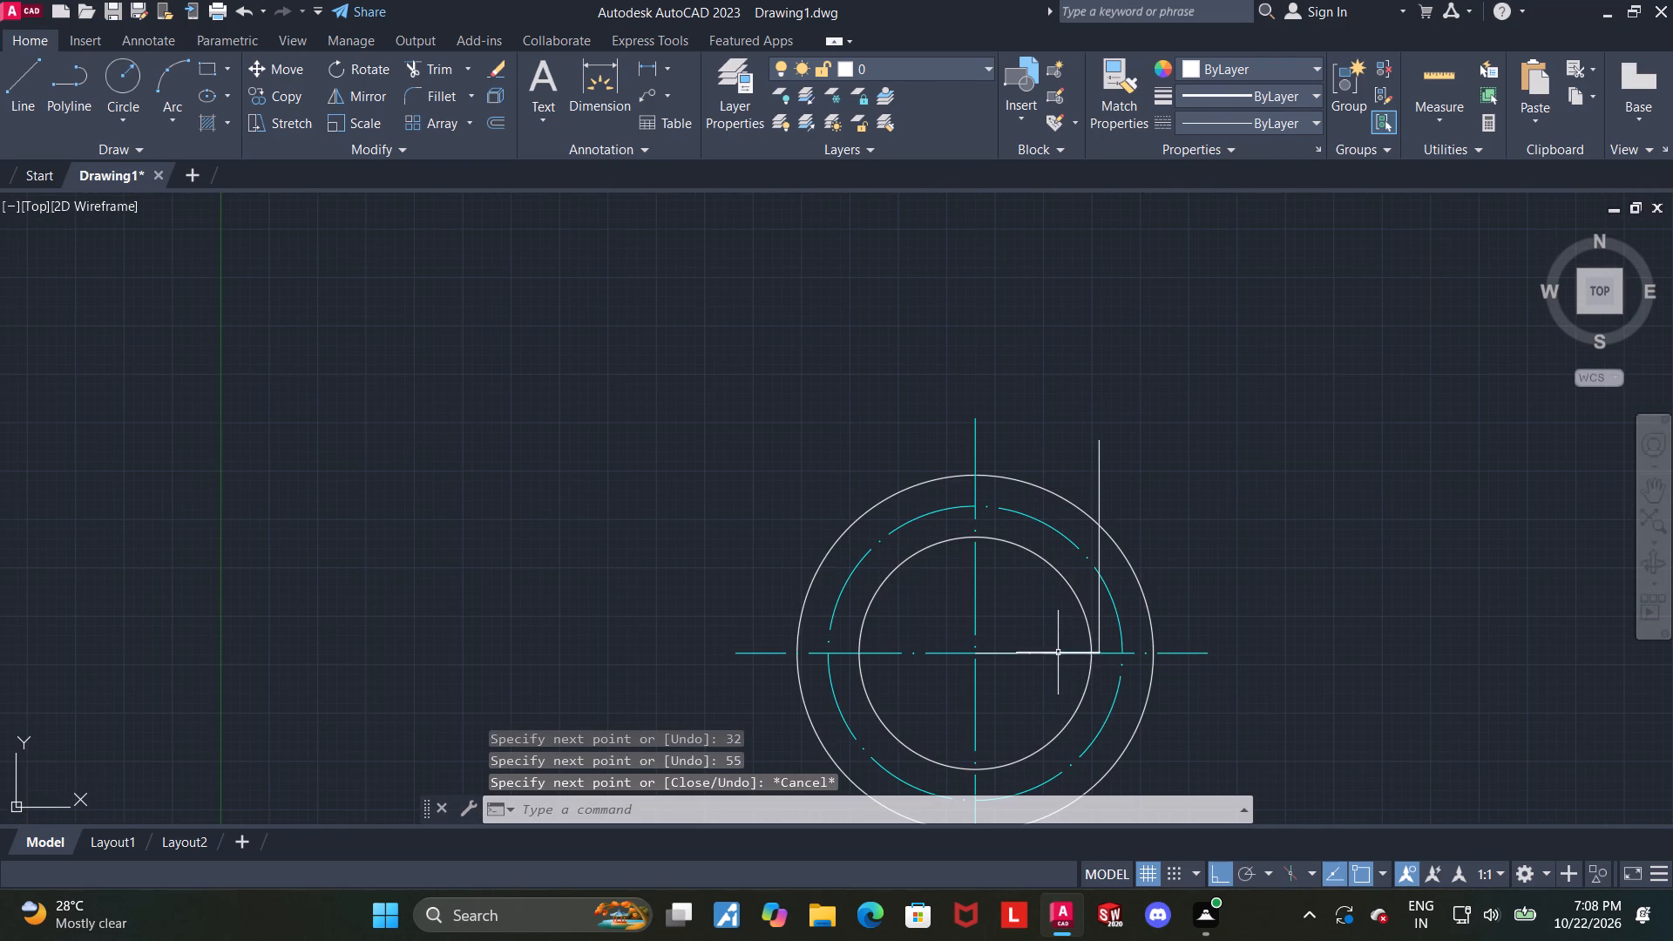
Erase the 32-unit horizontal line, keeping the 55-unit vertical line.
click(1057, 651)
key(Delete)
Draw a circle of radius 10 centered on the upper end of the 55-unit vertical line.
click(128, 80)
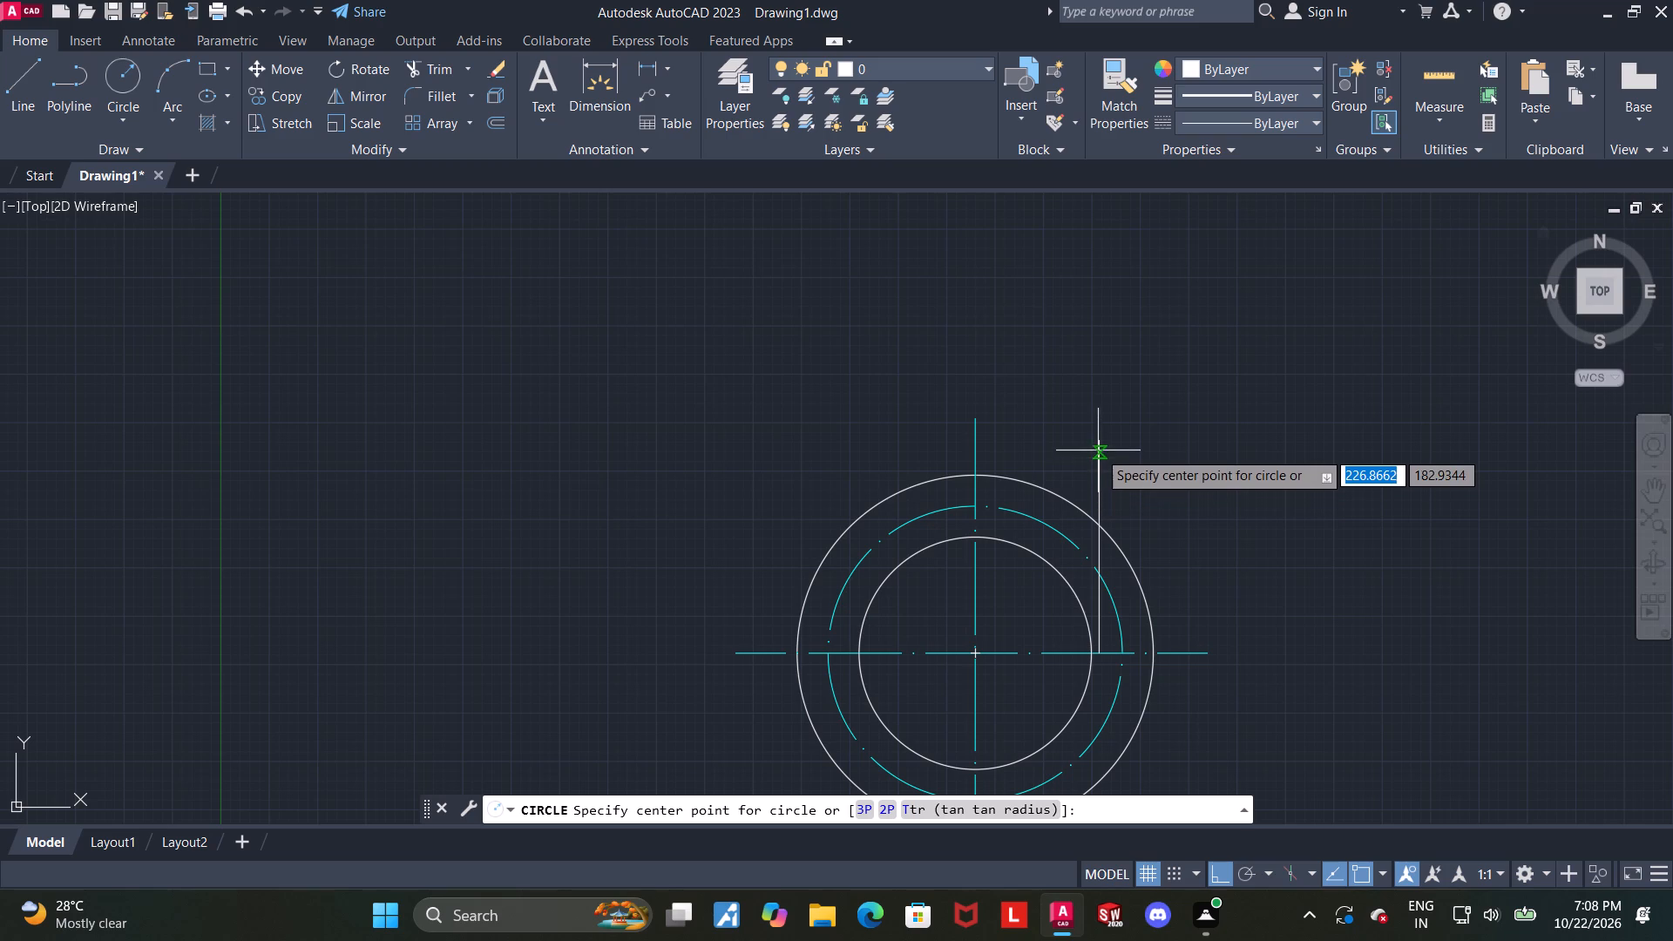
scroll(1105, 449, up, 2)
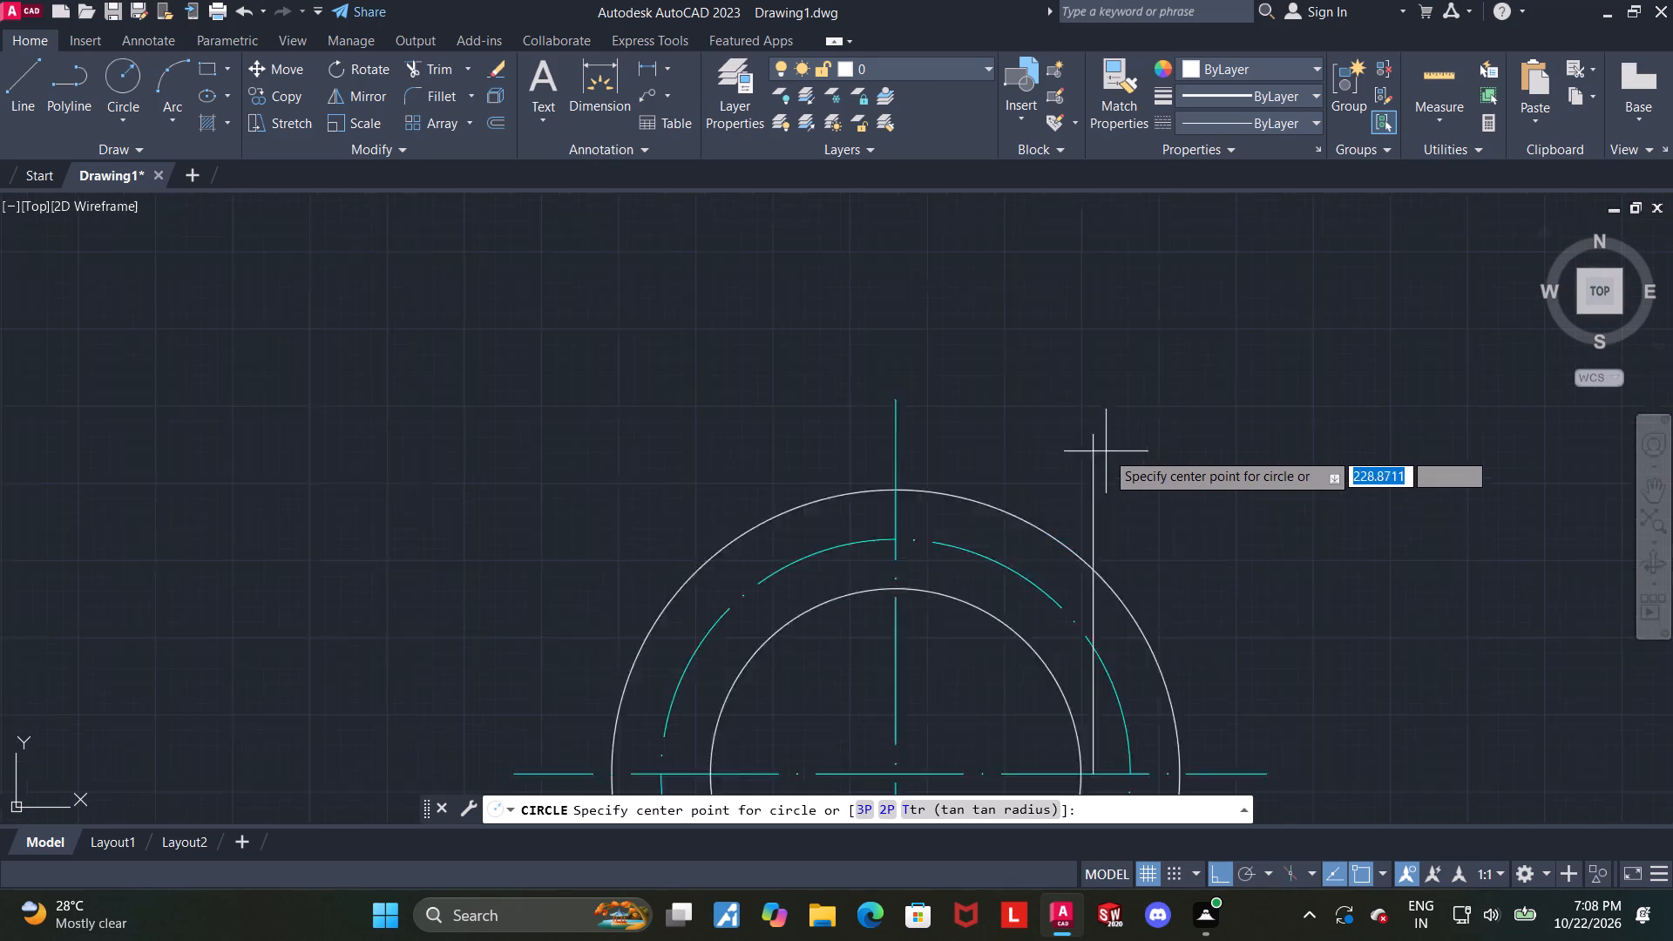
scroll(1107, 453, up, 1)
click(1061, 403)
scroll(1120, 453, down, 2)
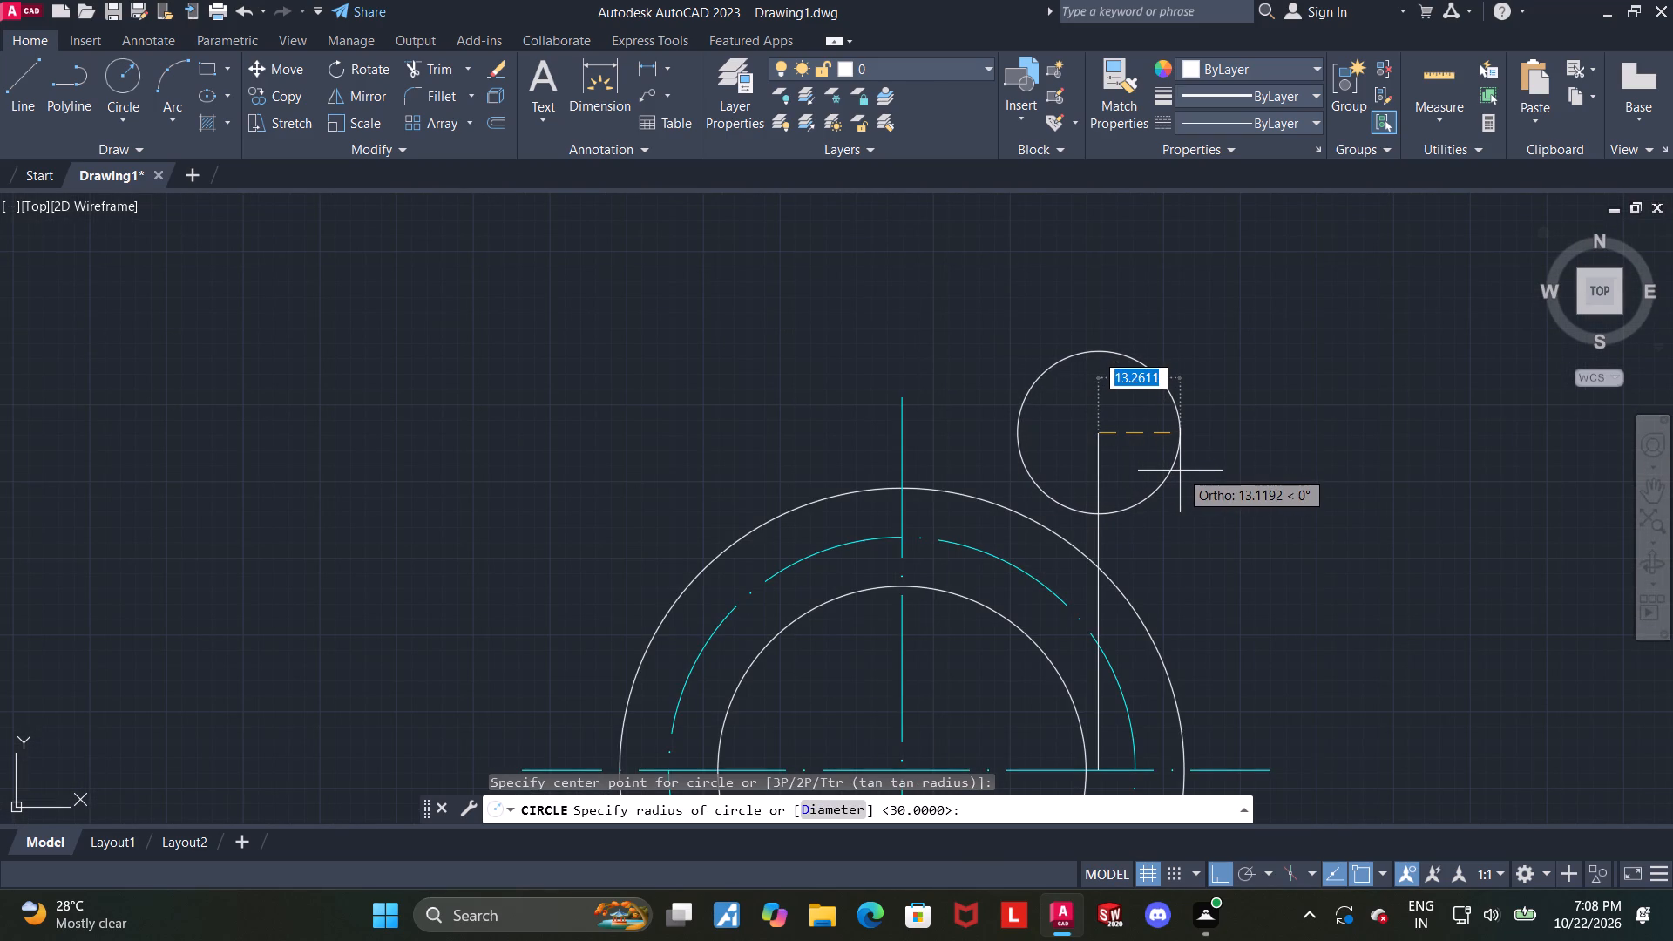
text(10)
key(Return)
key(Escape)
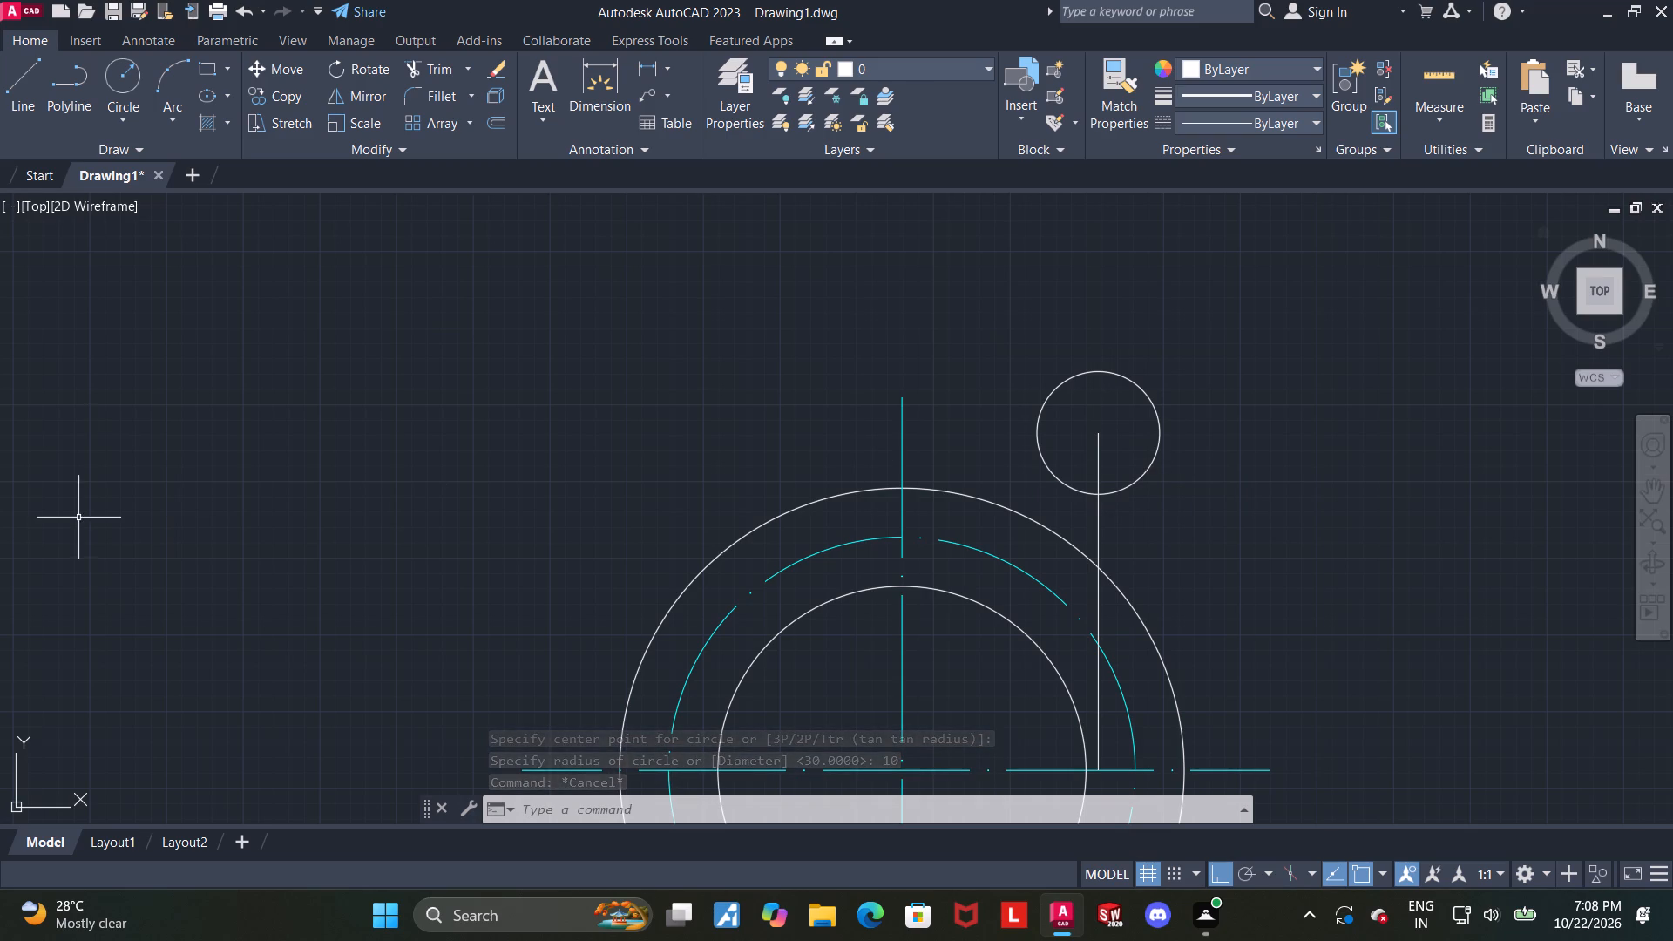
Draw a circle of diameter 14 concentric with the radius-10 circle at the upper end of the 55-unit vertical line.
click(112, 72)
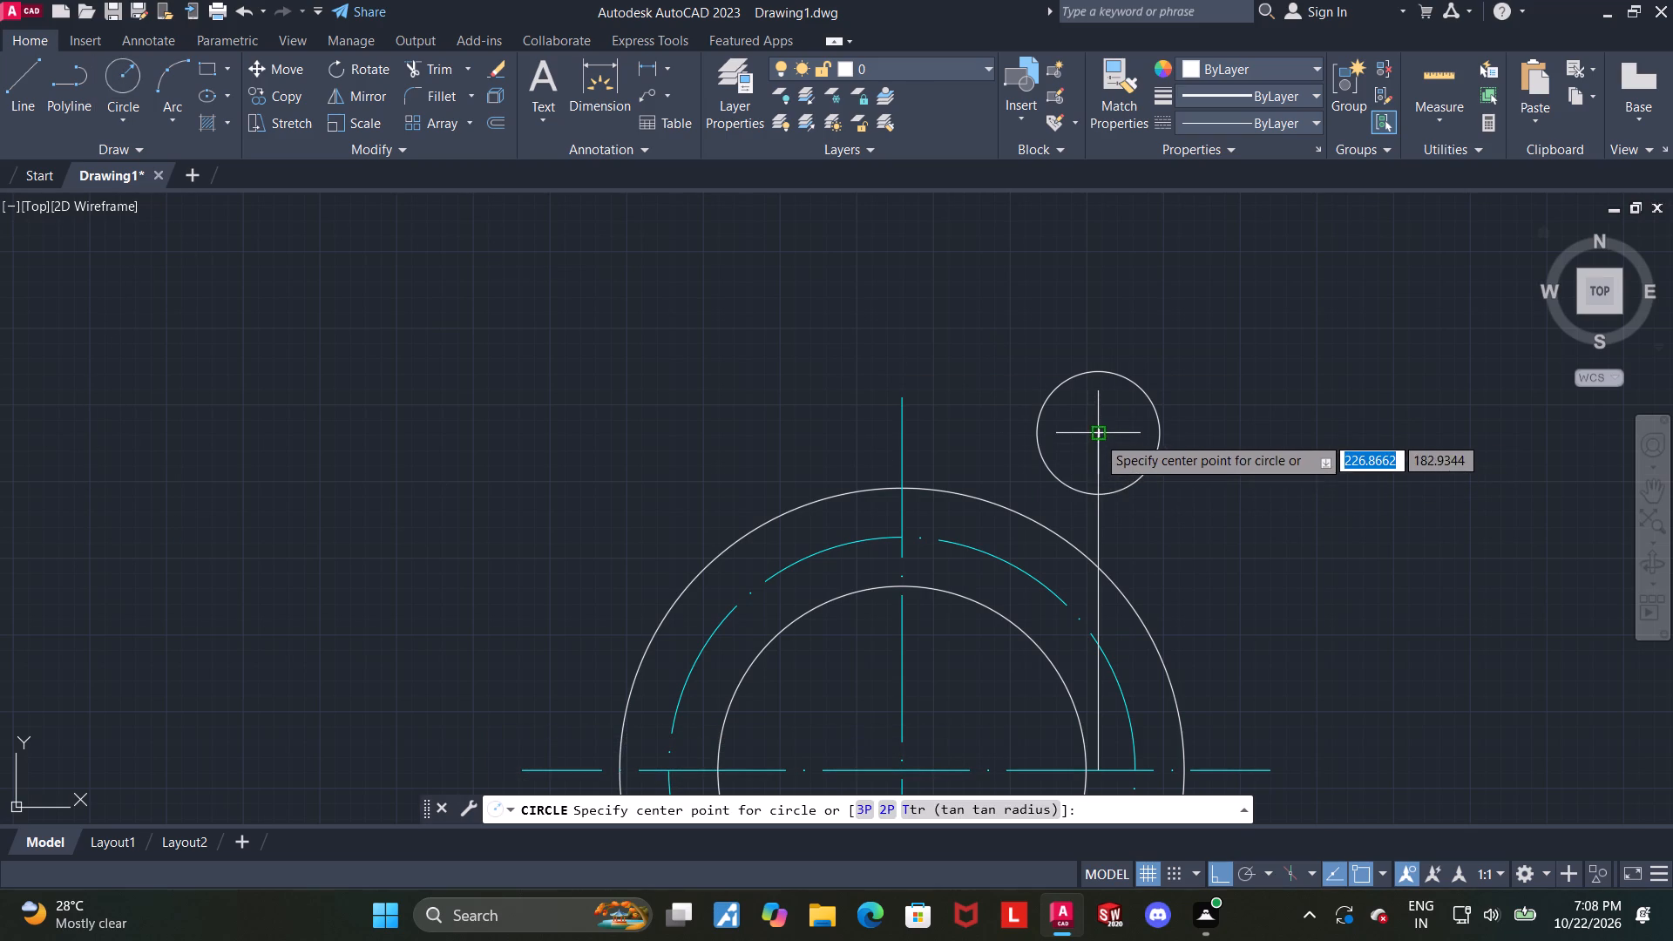
click(1097, 436)
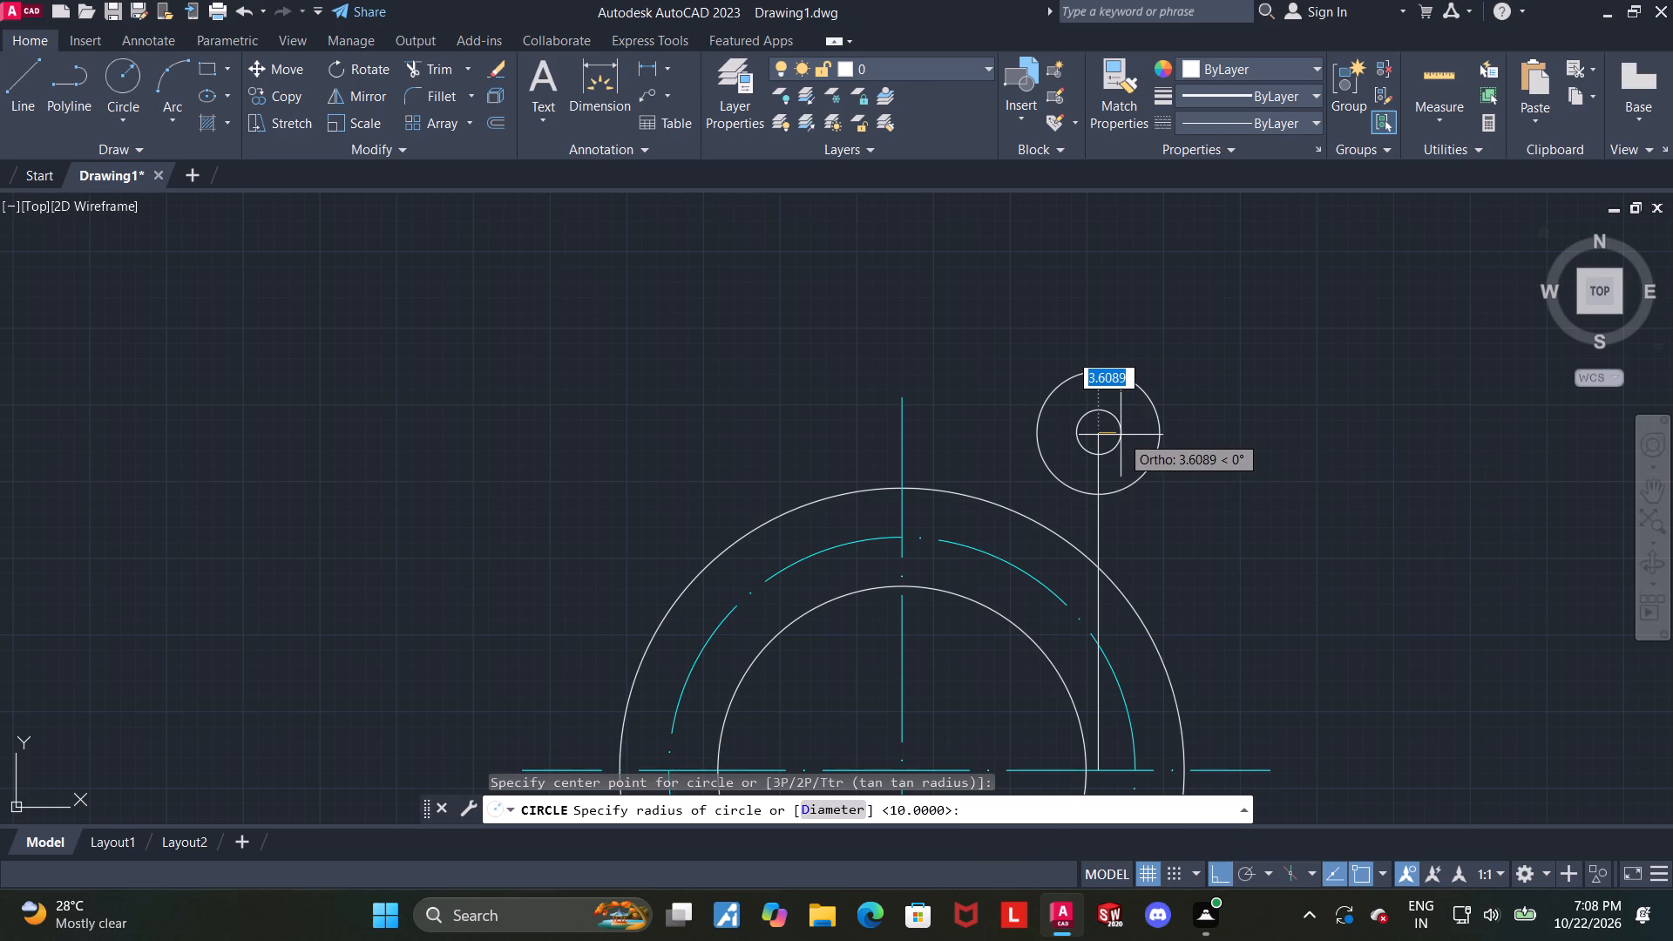
key(d)
key(Return)
text(14)
key(Return)
key(Escape)
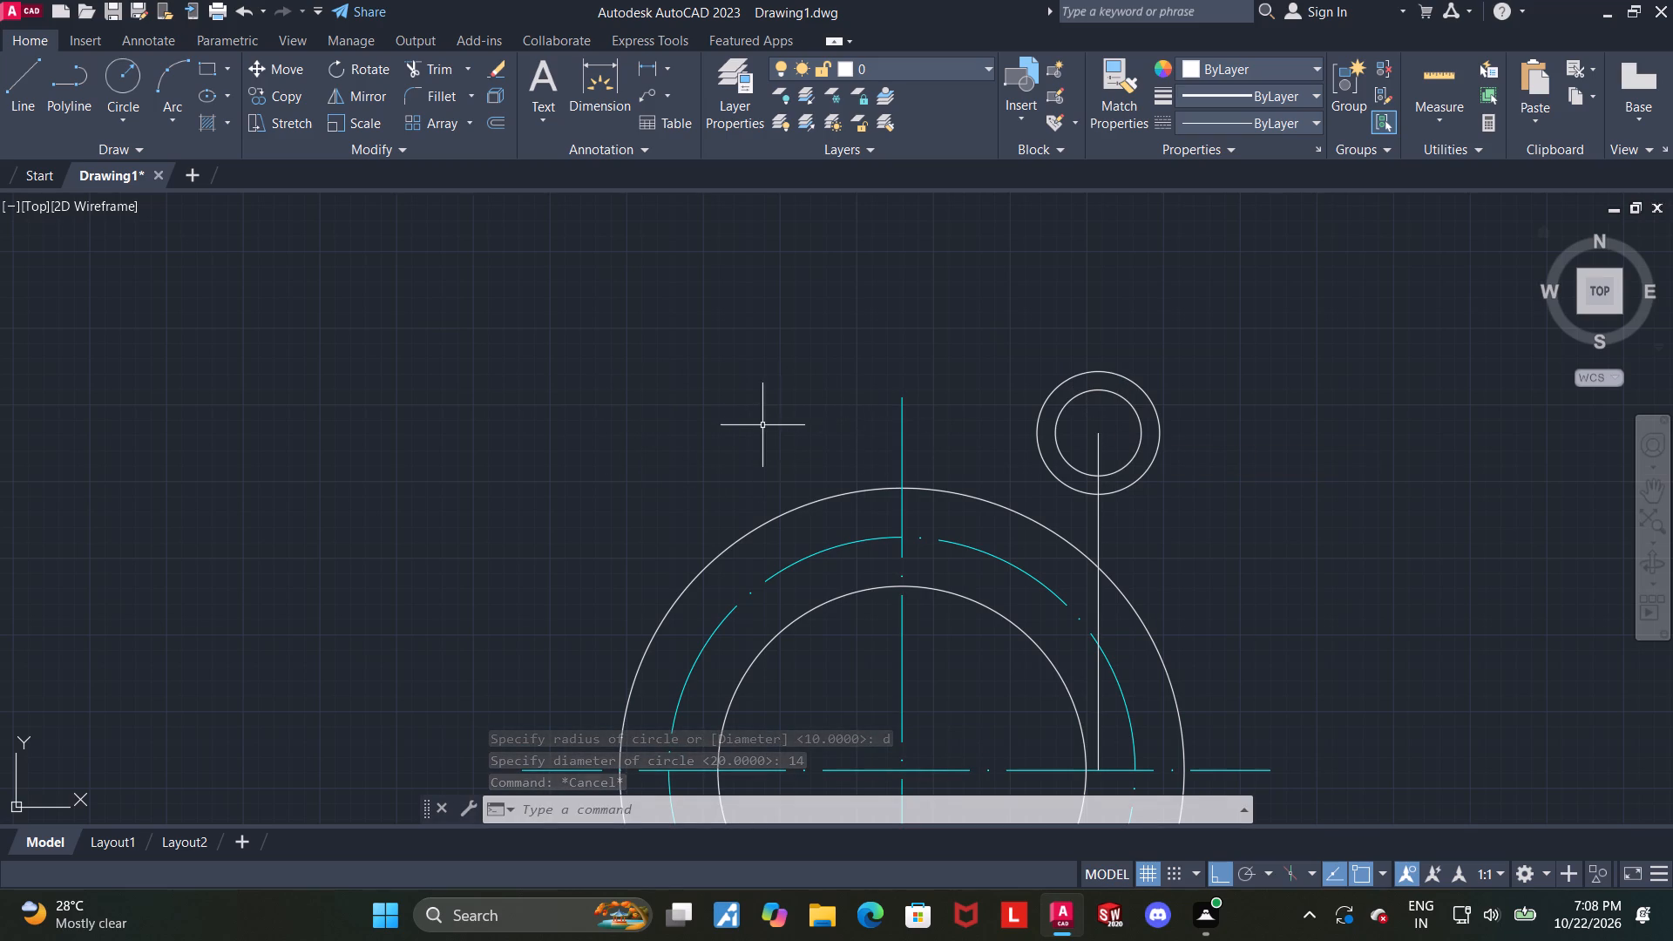
Erase the 55-unit vertical construction line running up to the center of the upper-right small circles.
scroll(1016, 567, down, 3)
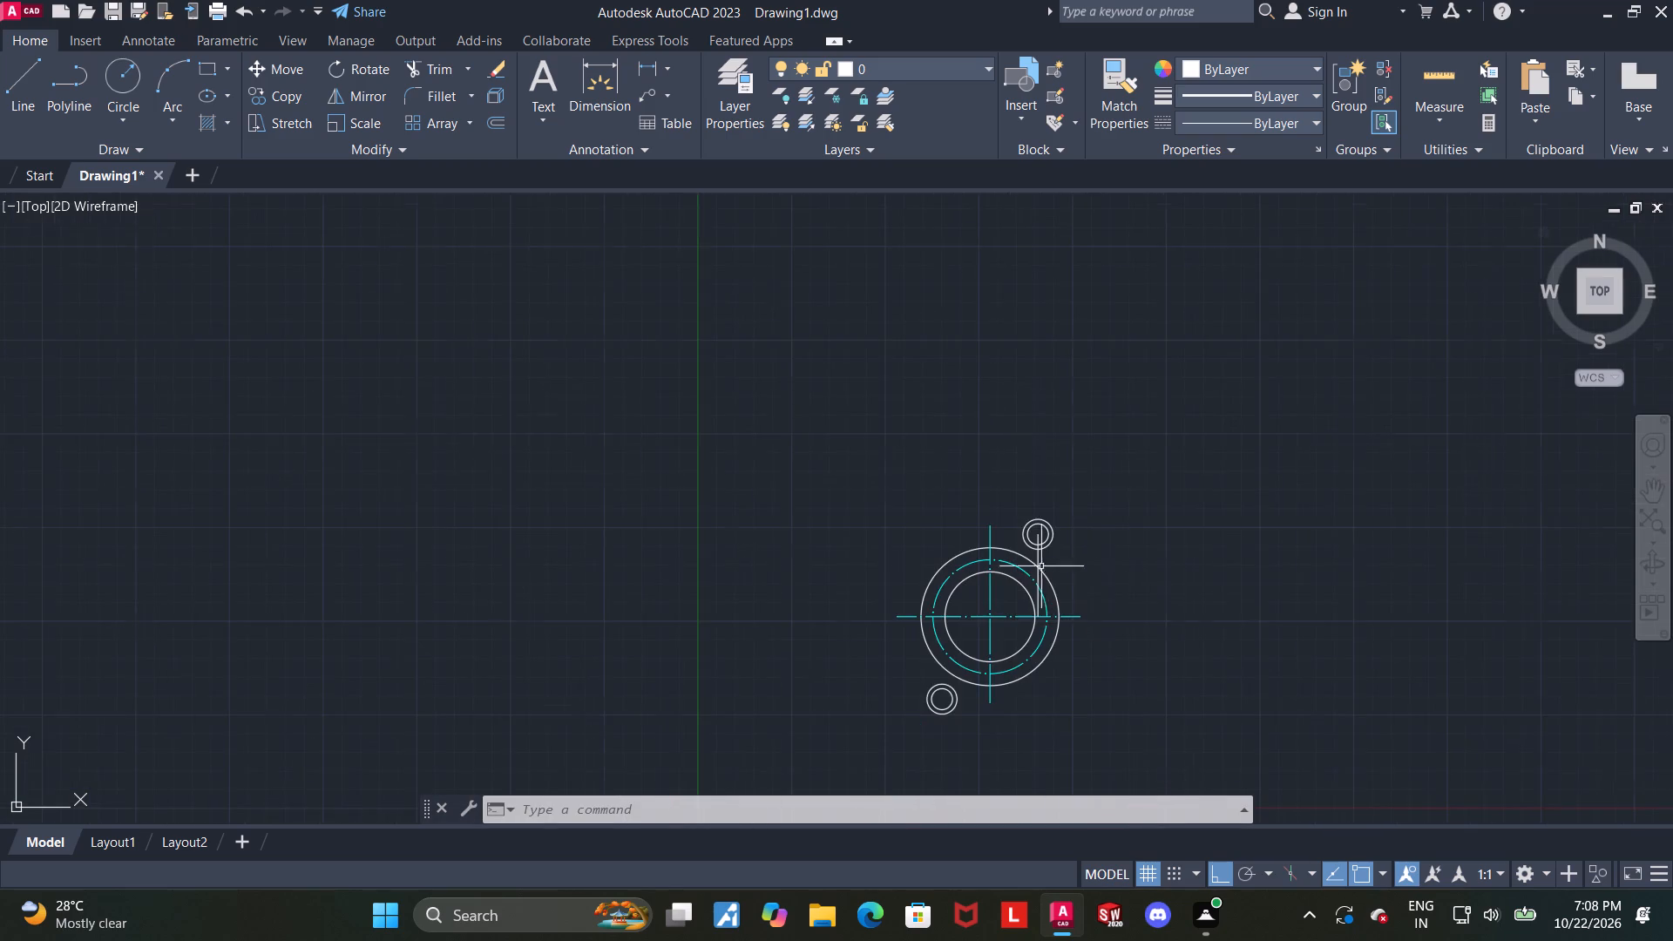
middle_drag(1100, 625, 1089, 569)
scroll(1060, 574, up, 2)
key(Escape)
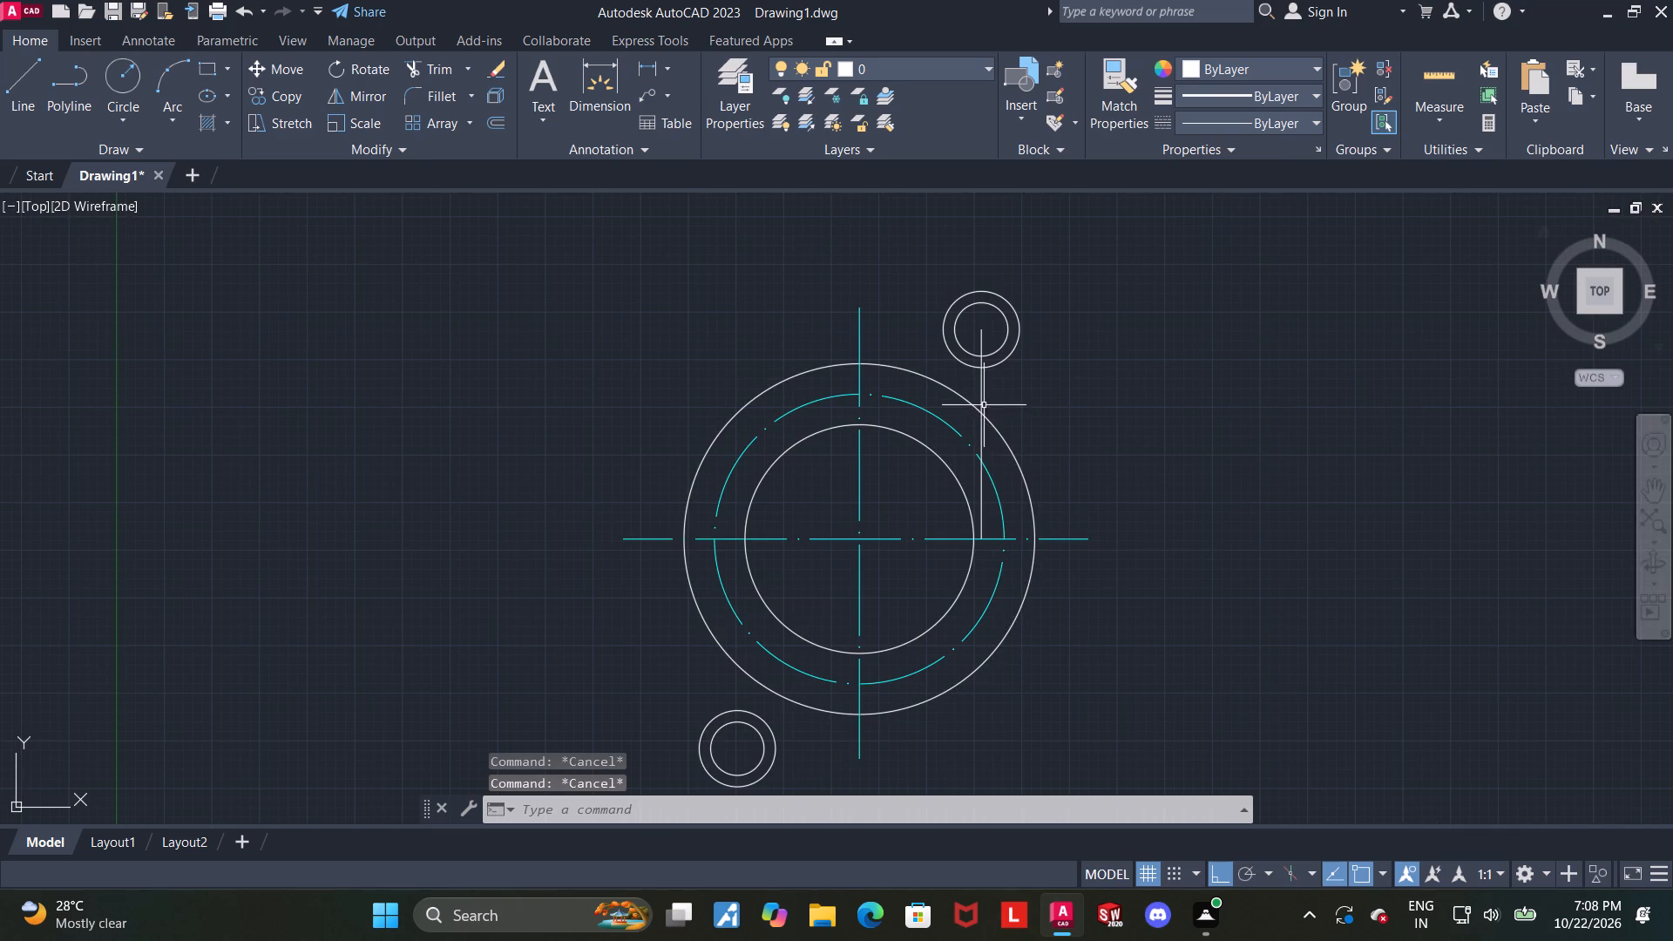
click(982, 399)
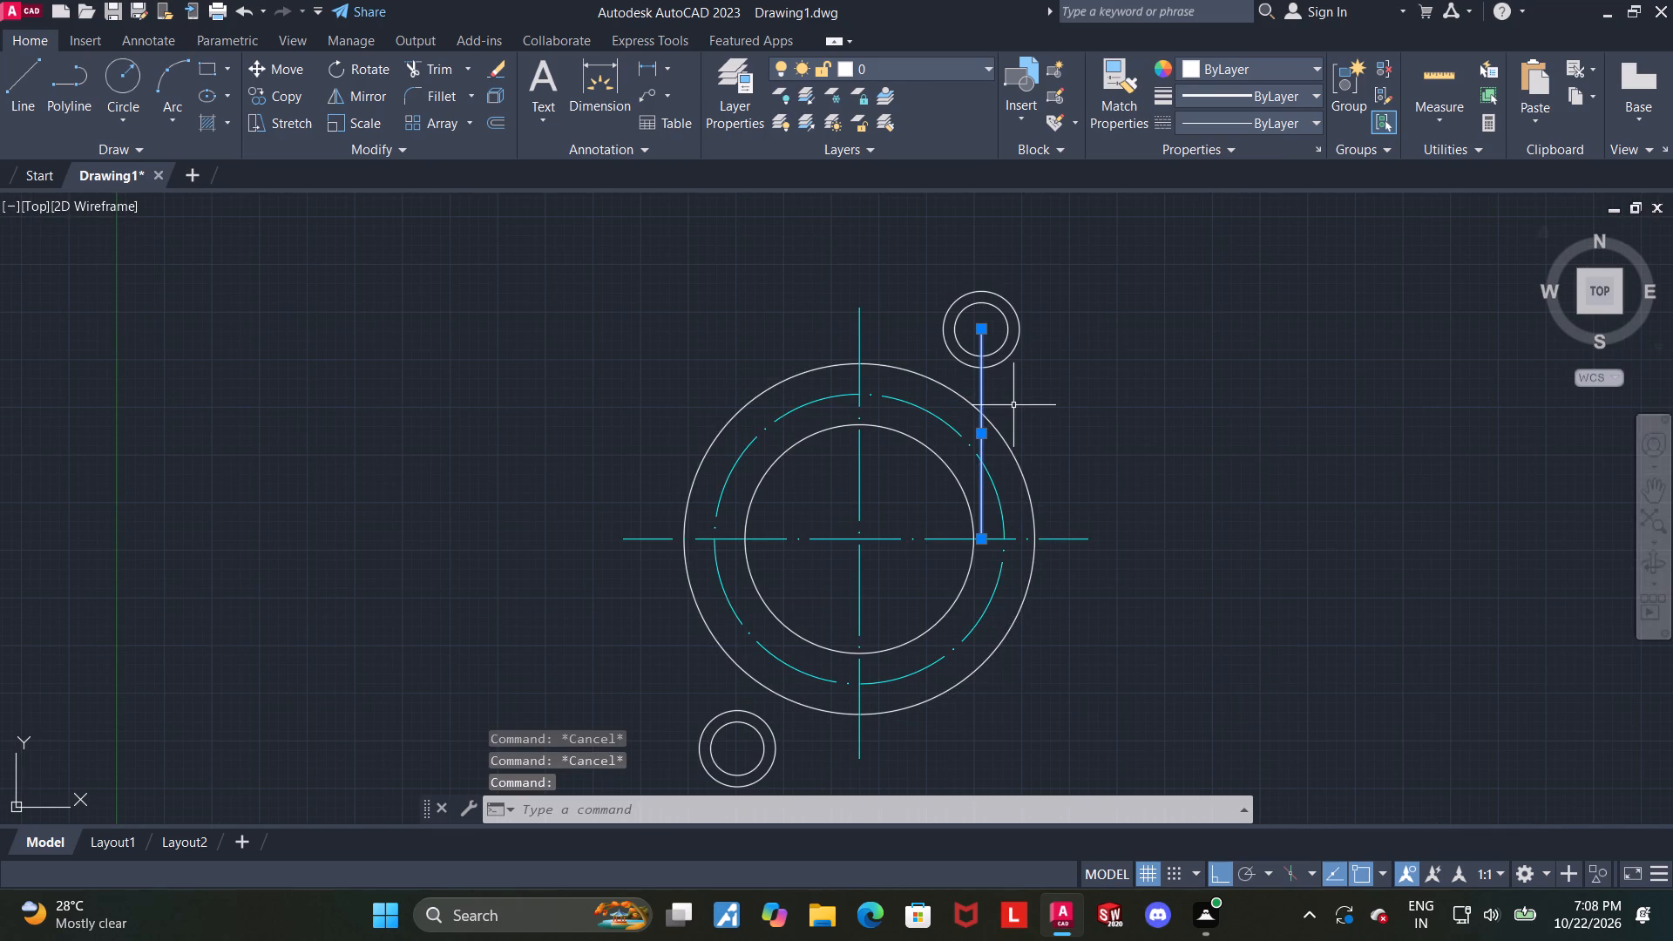
key(Delete)
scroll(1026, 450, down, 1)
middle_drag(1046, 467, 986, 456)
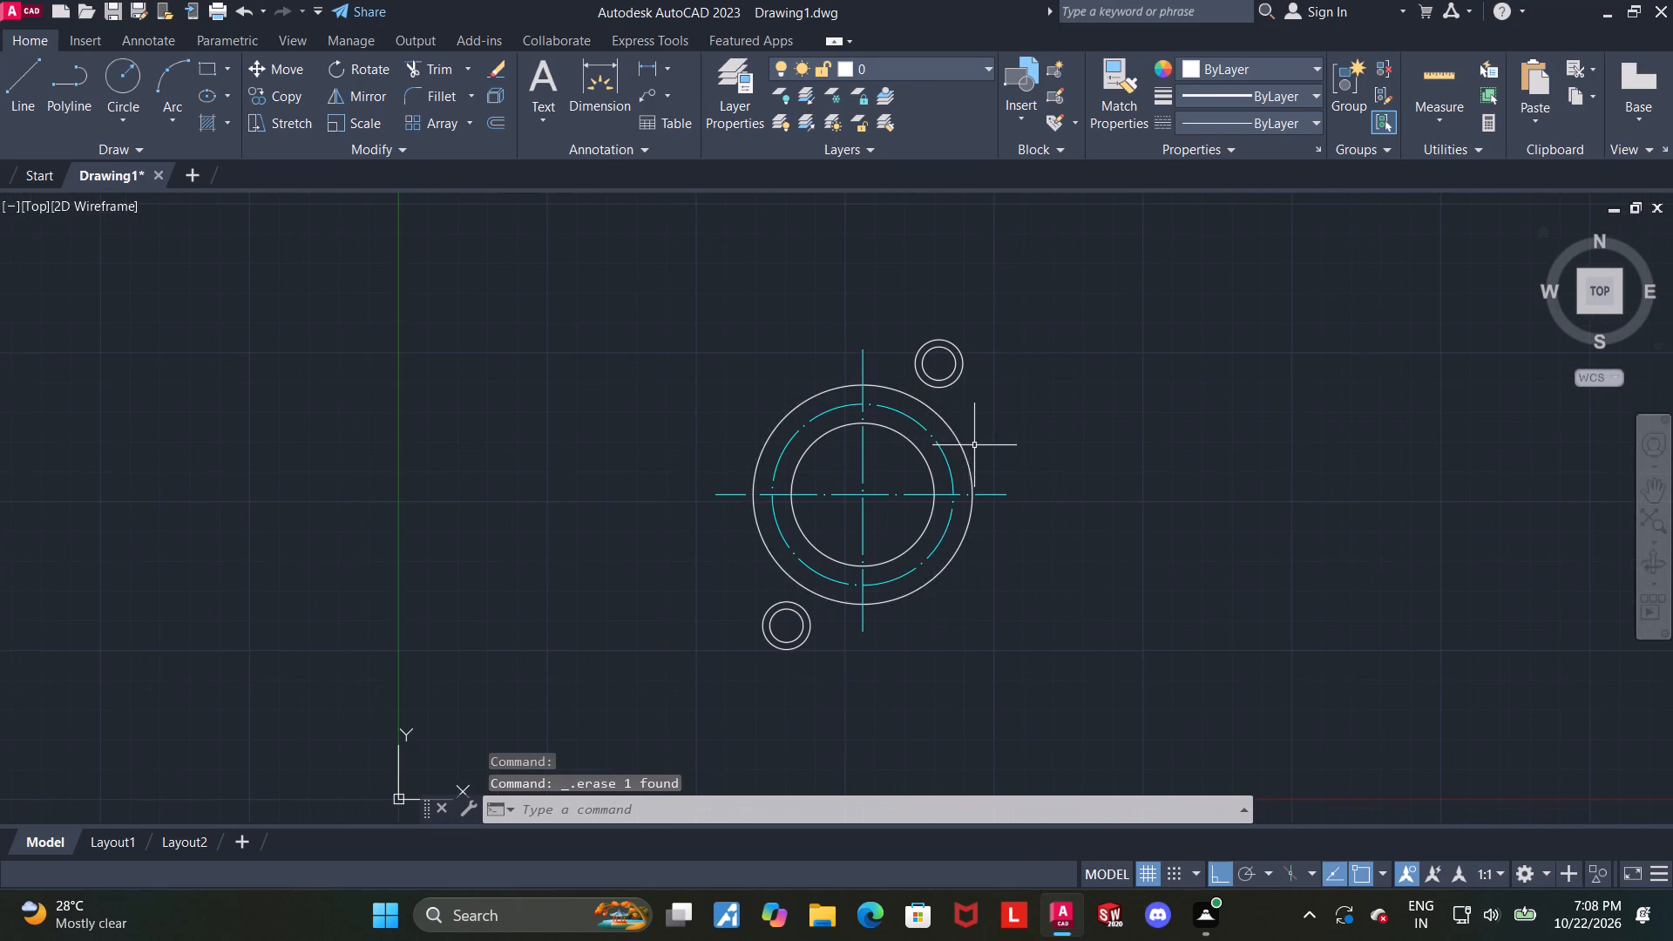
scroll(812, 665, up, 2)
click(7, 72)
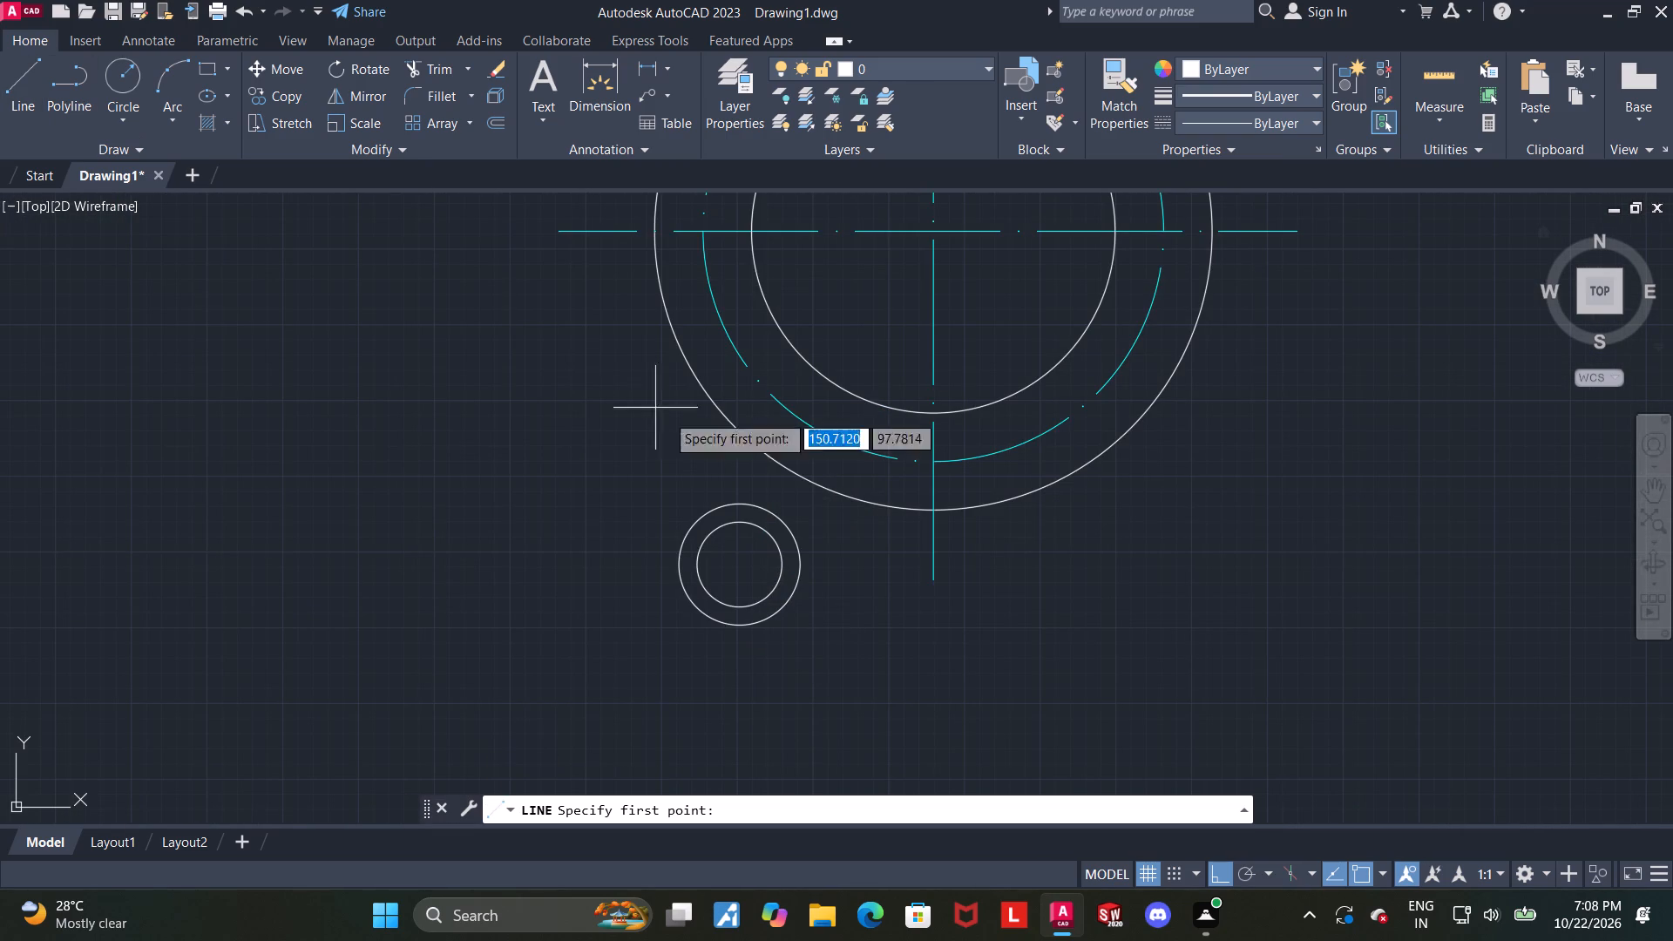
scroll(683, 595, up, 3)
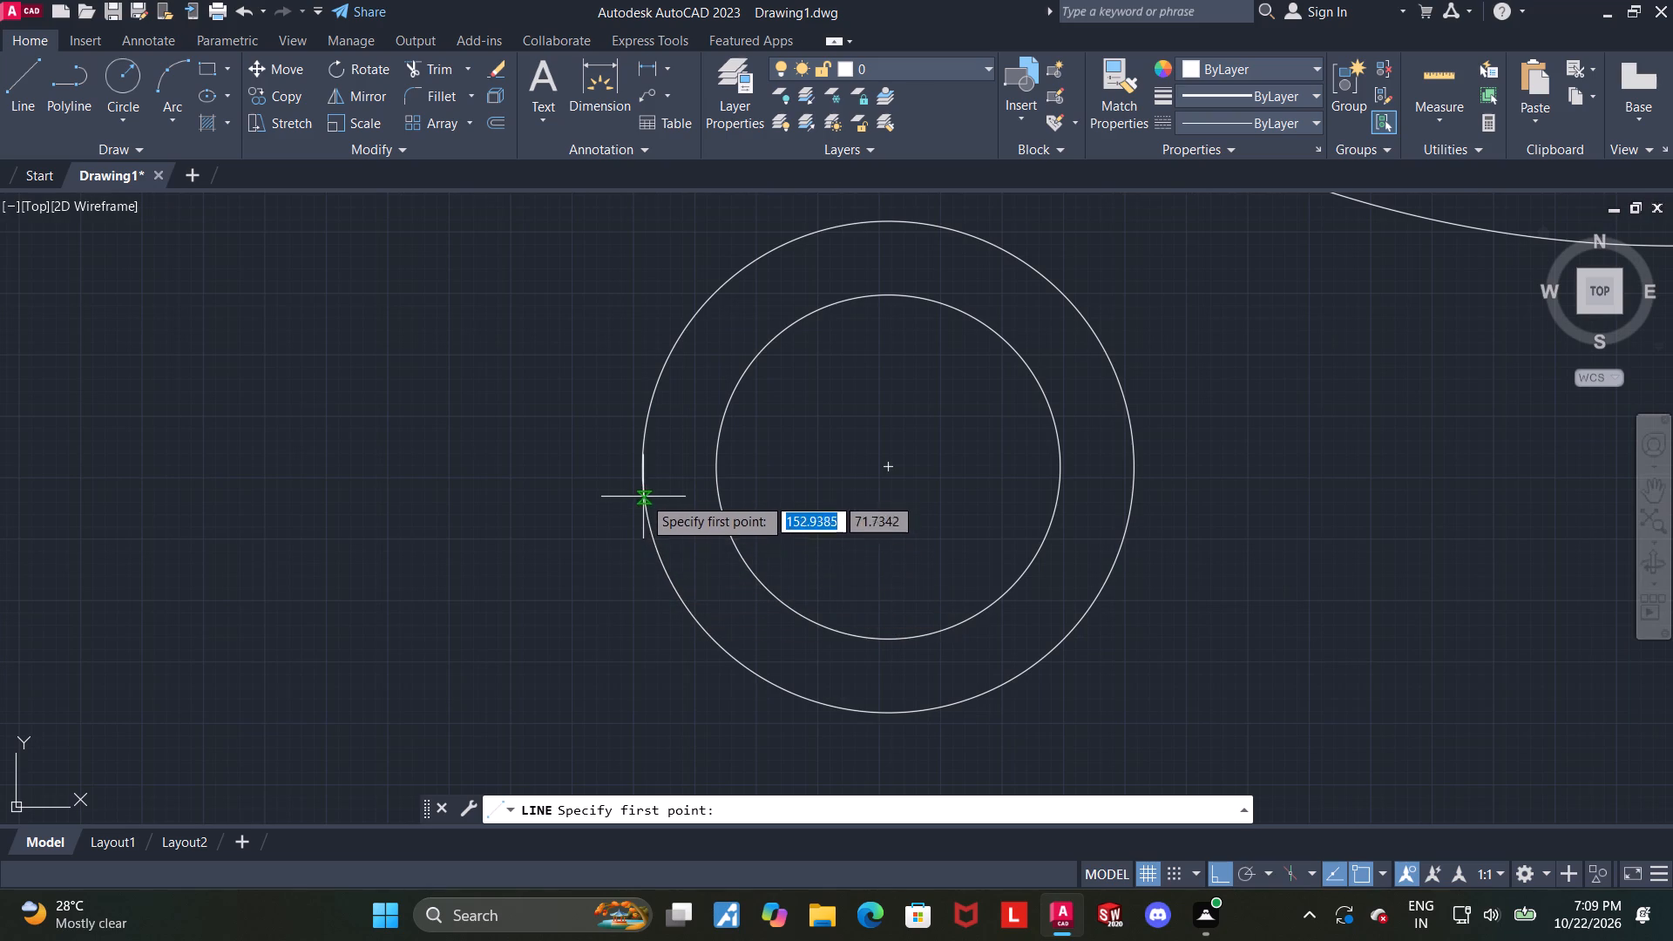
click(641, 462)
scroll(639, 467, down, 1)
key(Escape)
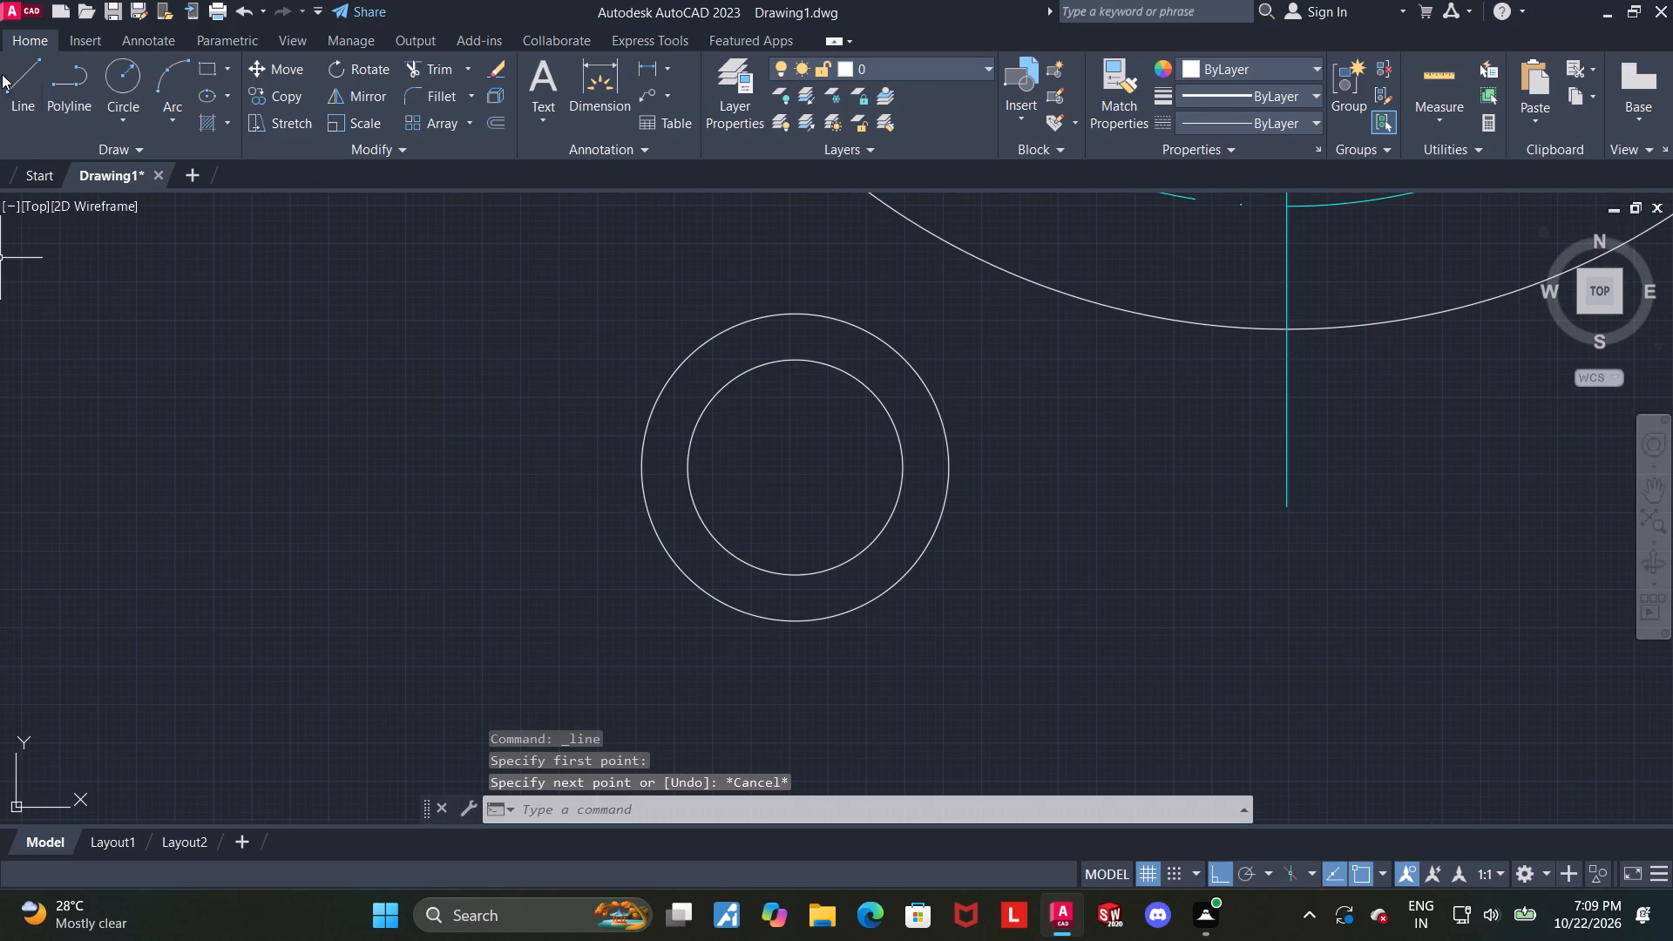
Draw horizontal and vertical lines through the center of the lower-left small circles, extending slightly beyond the outer circle.
click(6, 74)
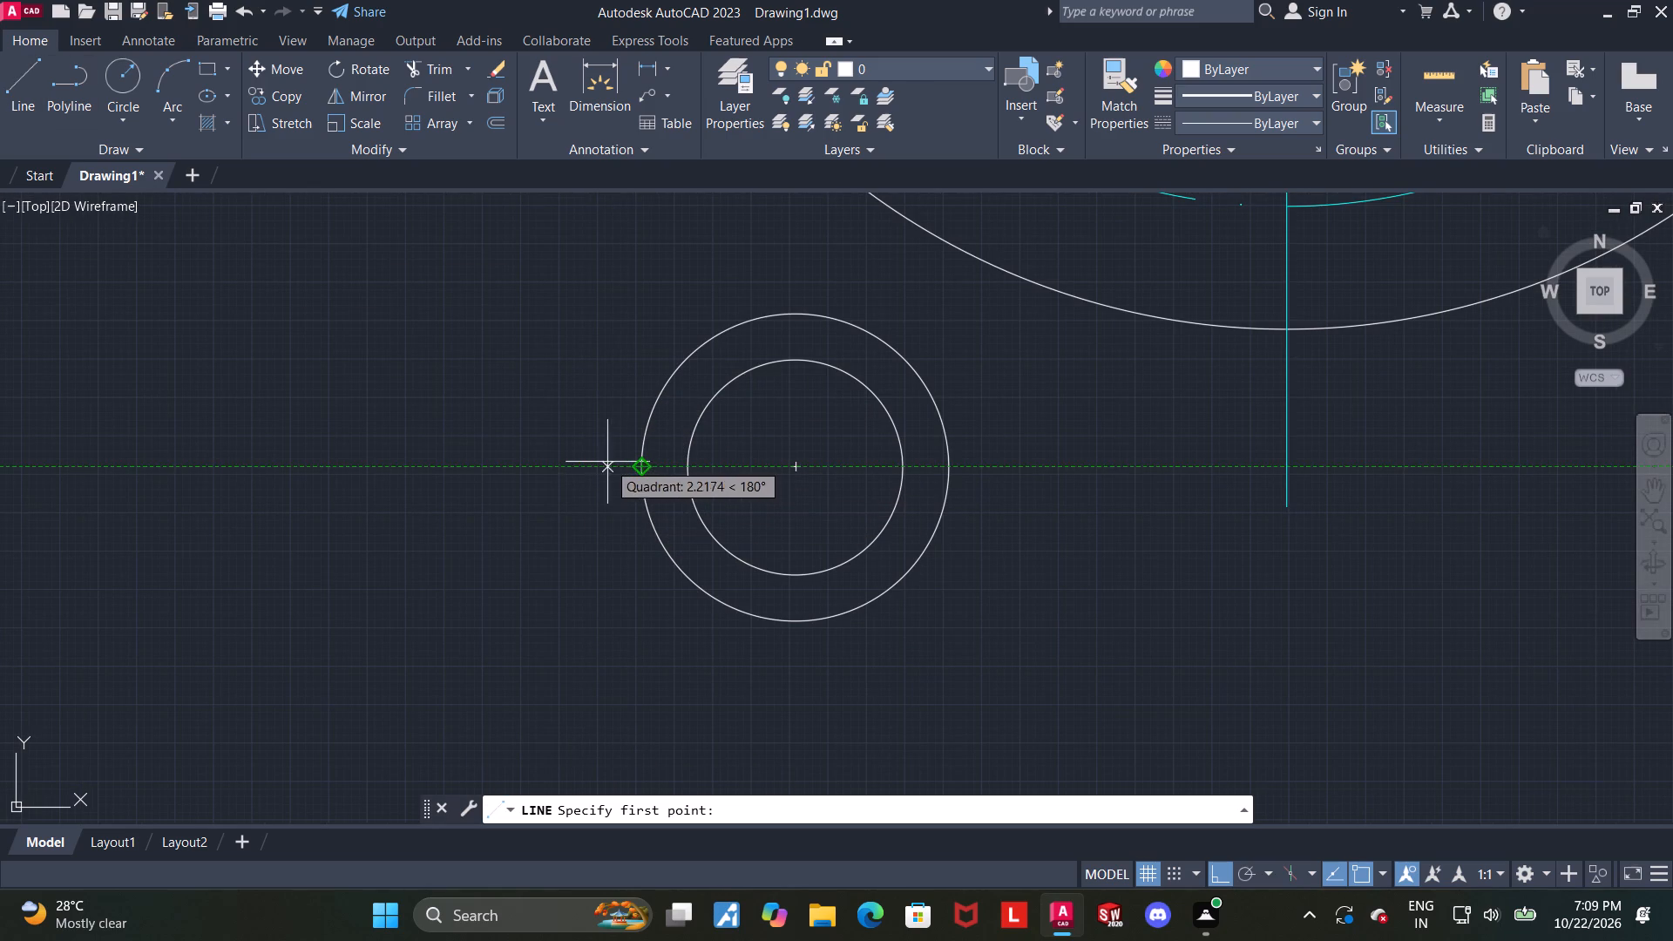
click(607, 462)
click(991, 428)
key(Escape)
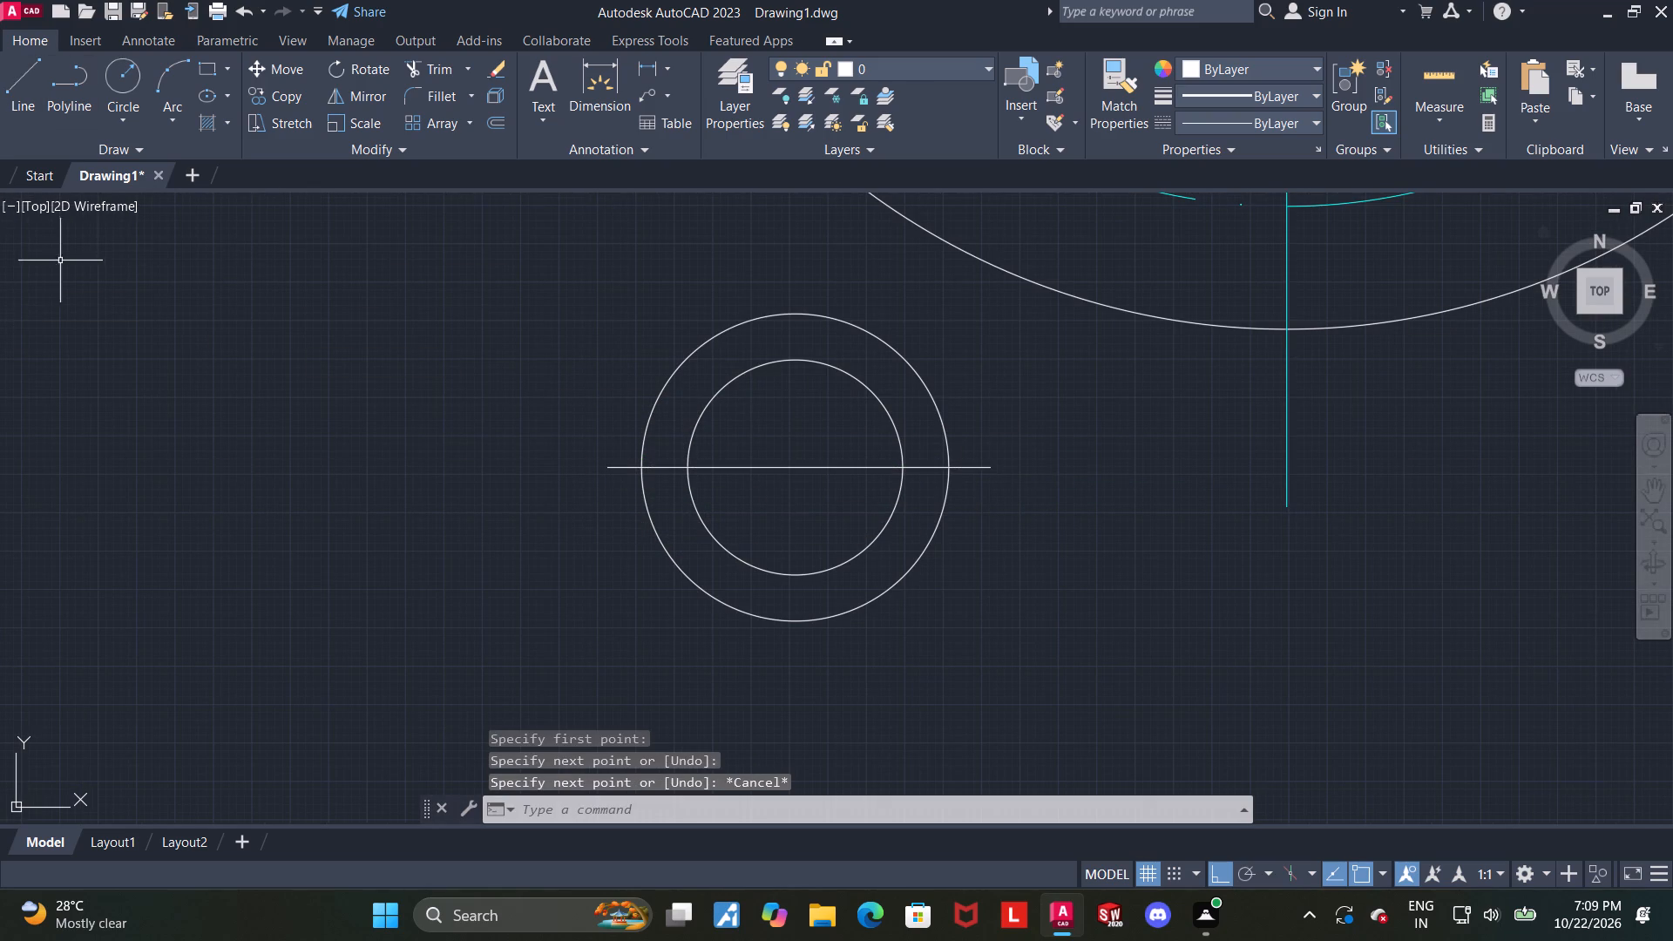
click(36, 73)
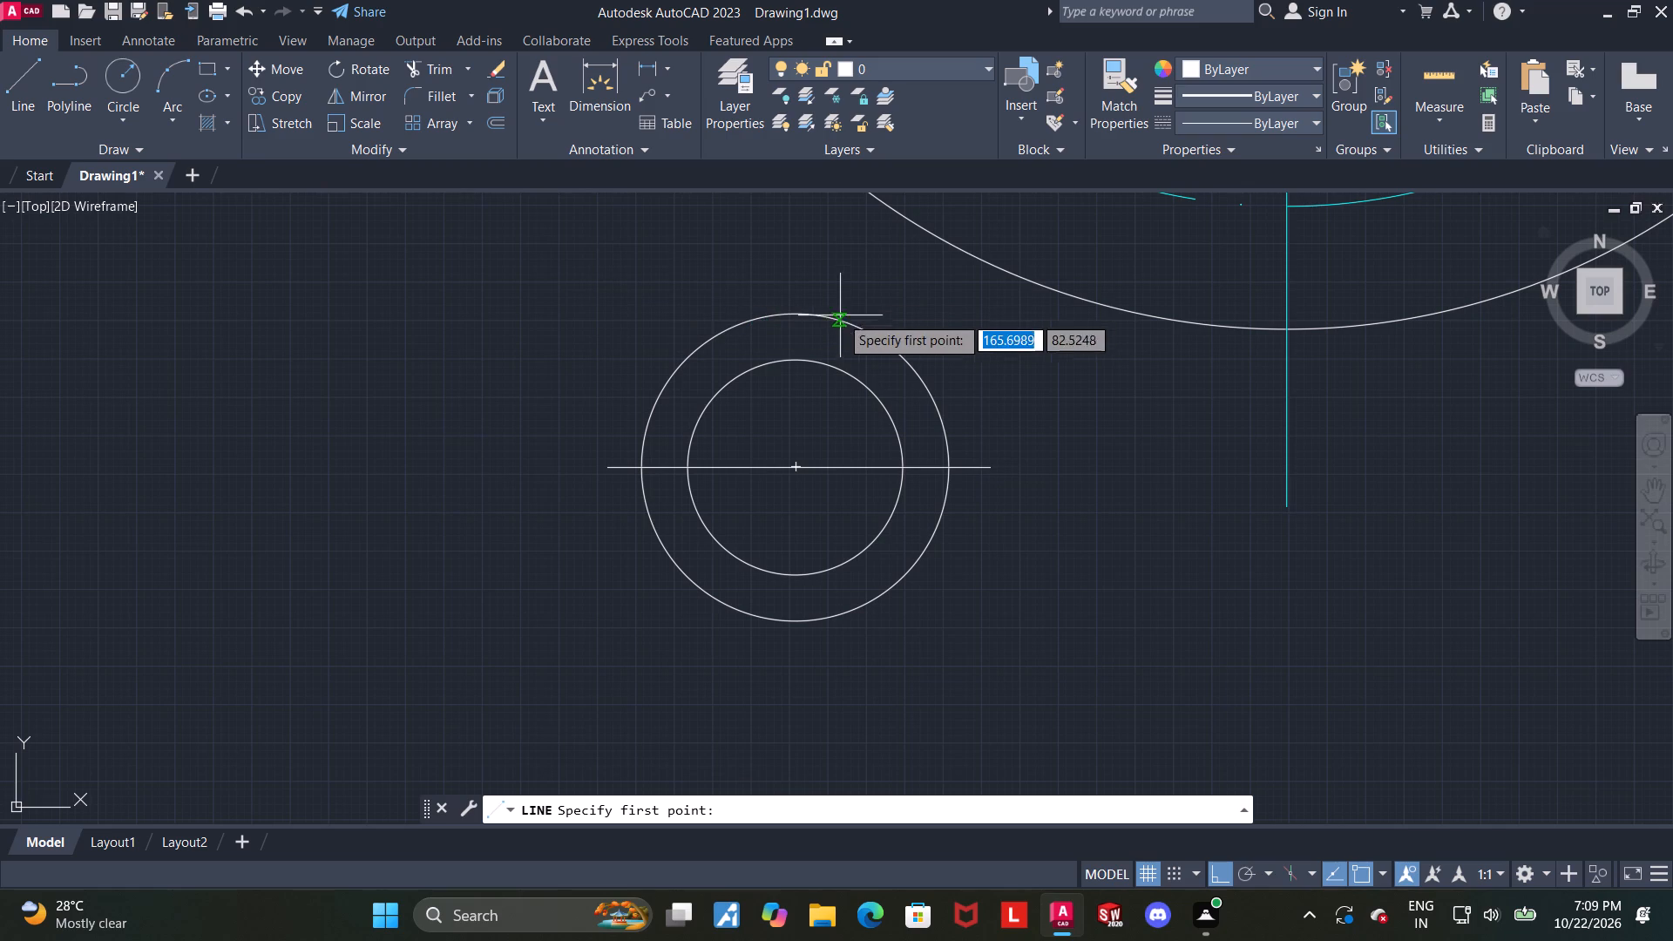
click(796, 289)
click(735, 647)
key(Escape)
Set both crossing lines of the lower-left small circles to the ACAD_ISO04W100 linetype and cyan color.
click(815, 522)
click(772, 442)
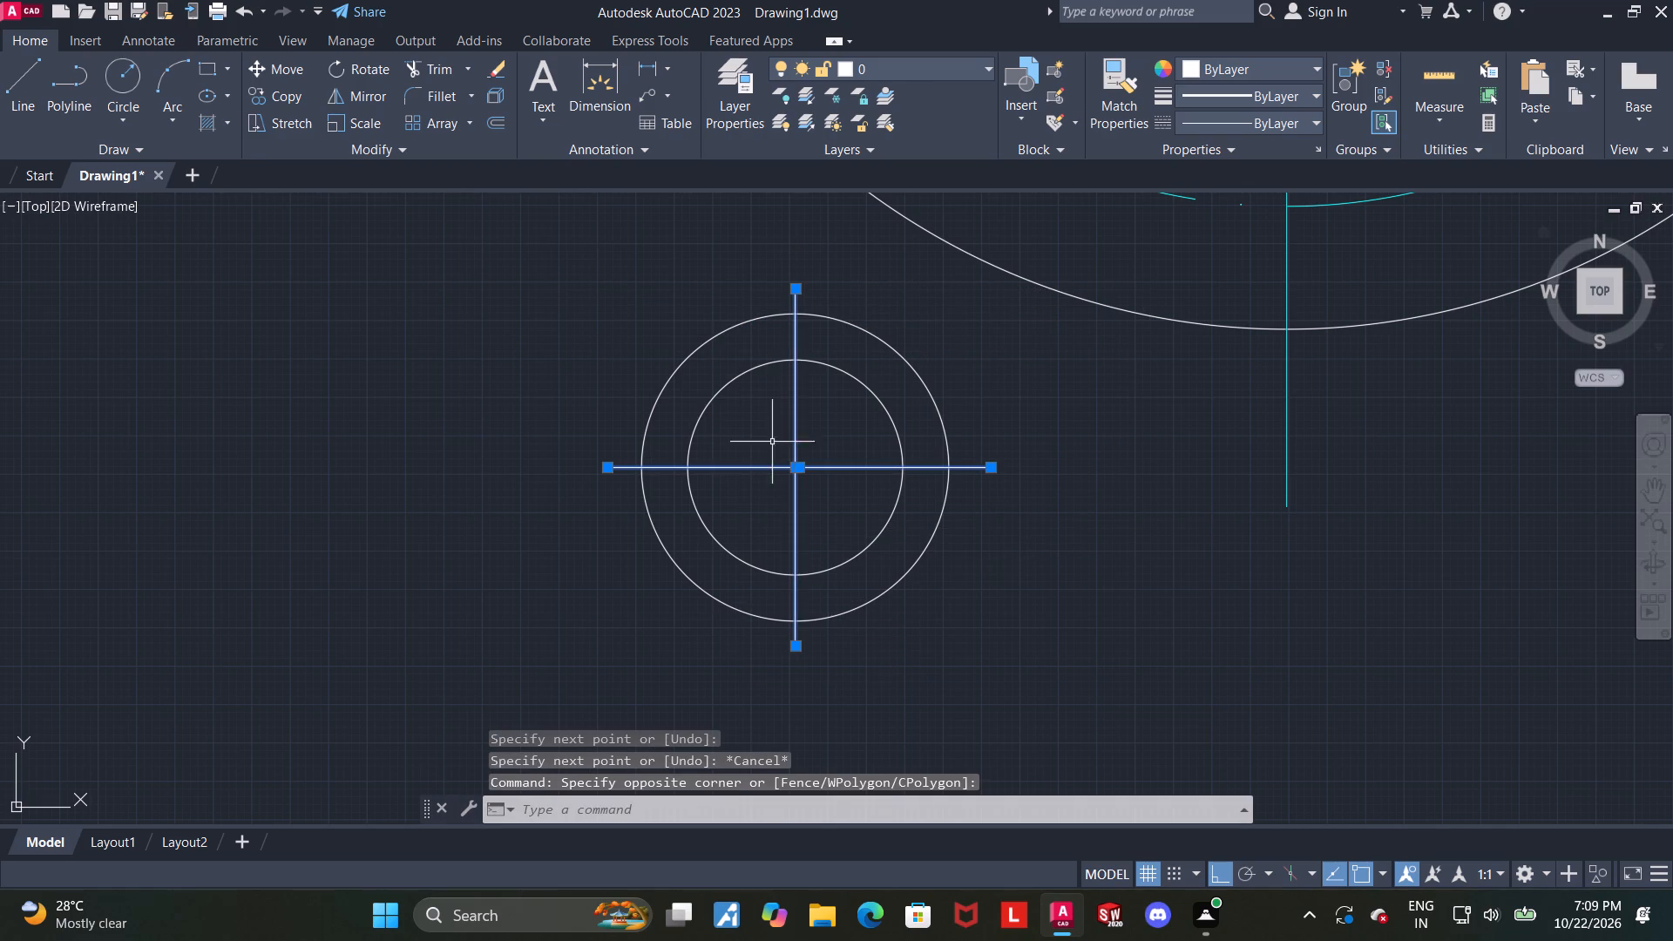
click(1298, 118)
click(1268, 203)
click(1266, 61)
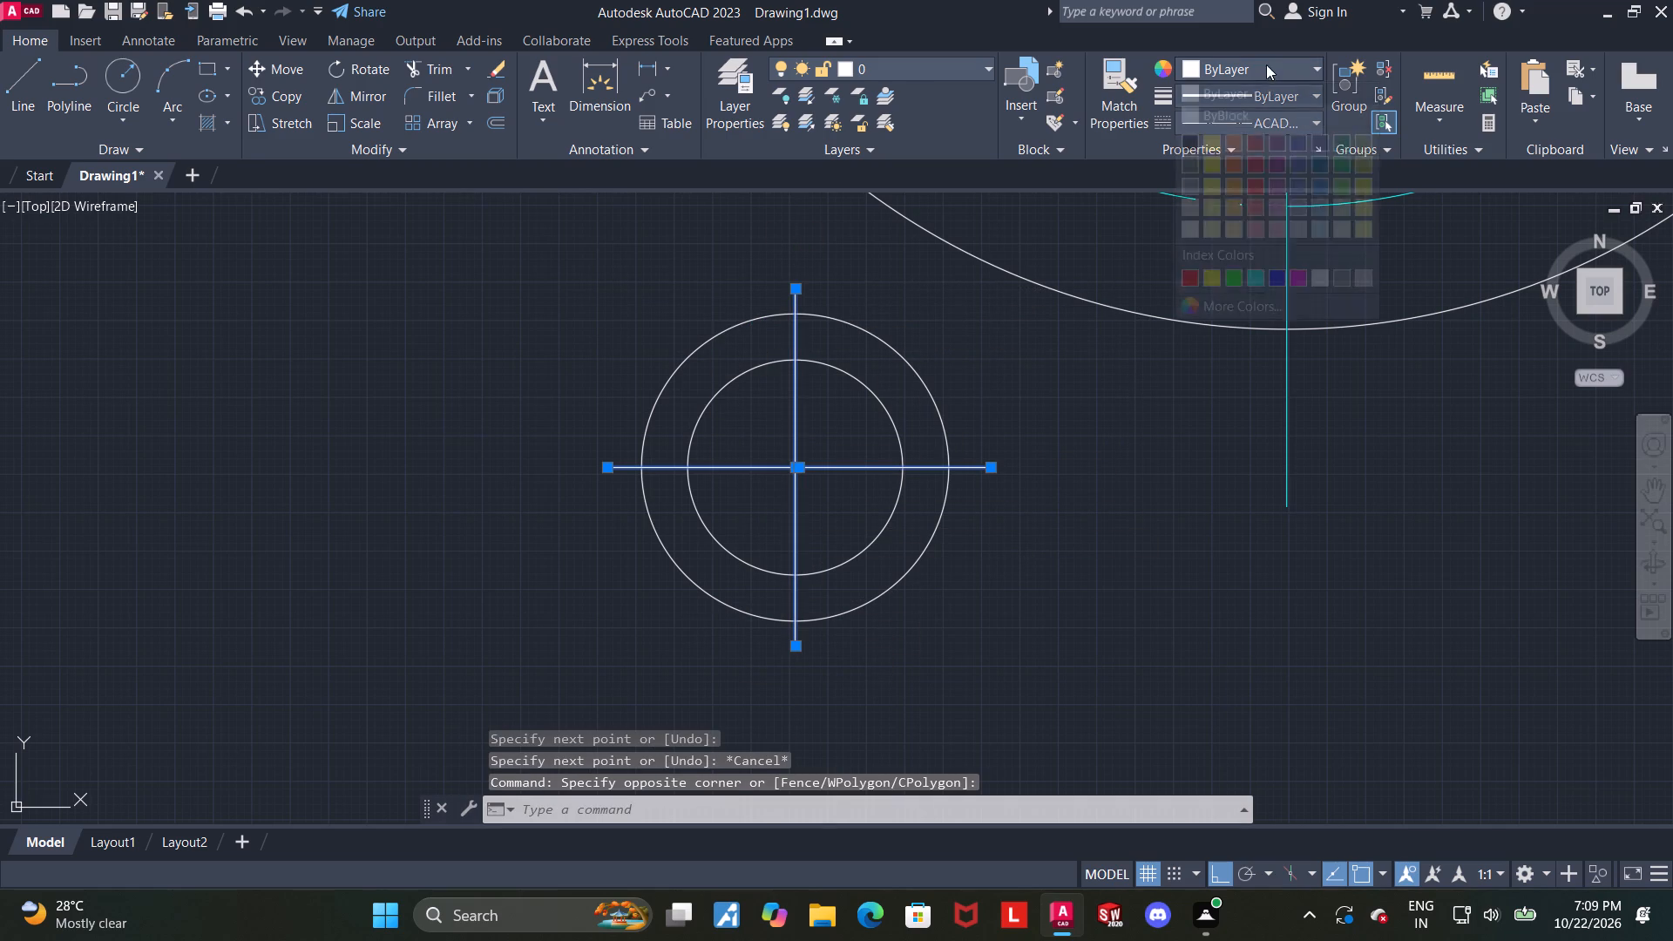
click(1255, 274)
key(Escape)
Draw horizontal and vertical lines through the center of the upper-right small circles, extending slightly beyond the outer circle.
scroll(1036, 385, down, 3)
middle_drag(986, 457, 791, 620)
key(Escape)
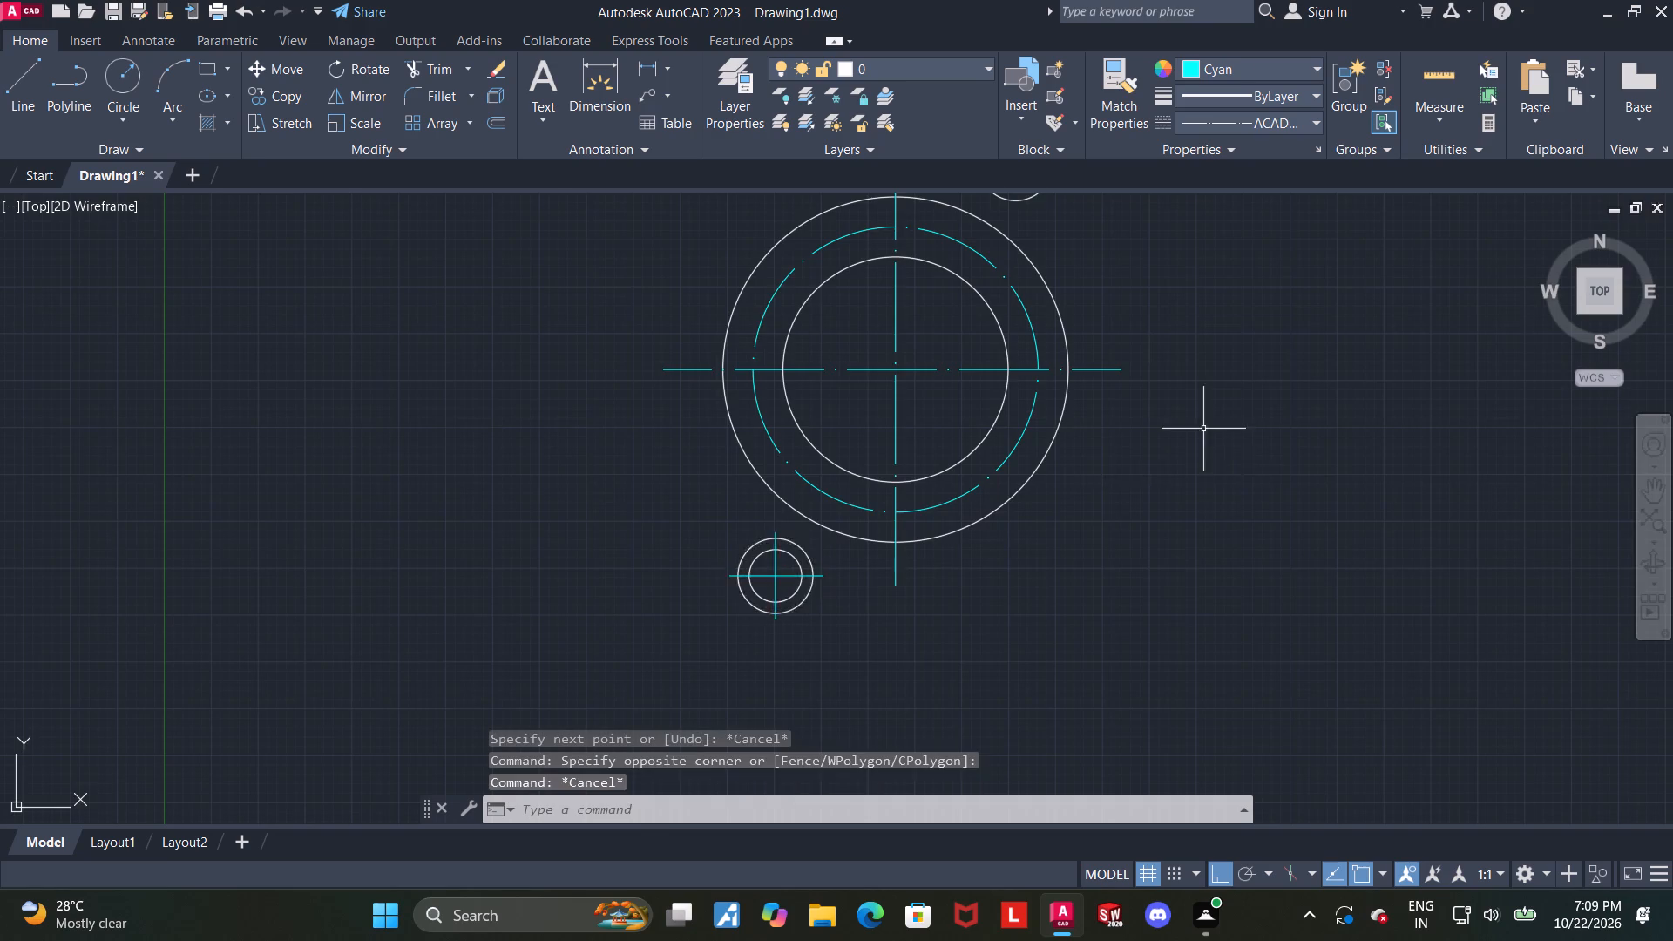
middle_drag(1185, 447, 1051, 667)
scroll(991, 388, up, 2)
click(14, 93)
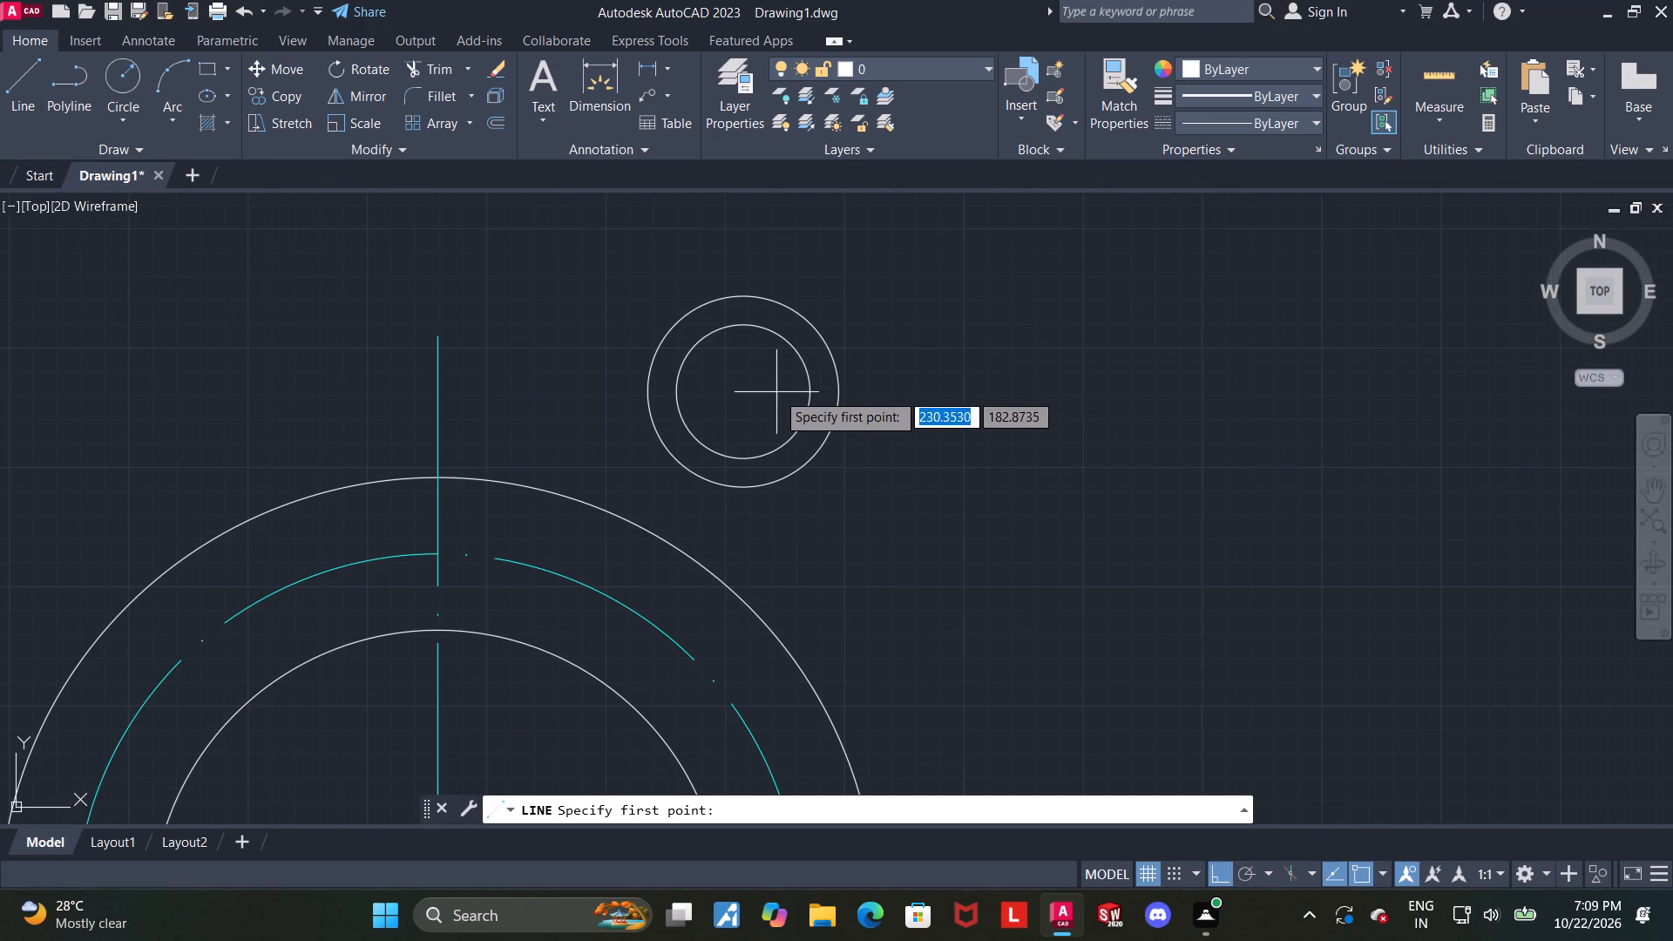
click(620, 383)
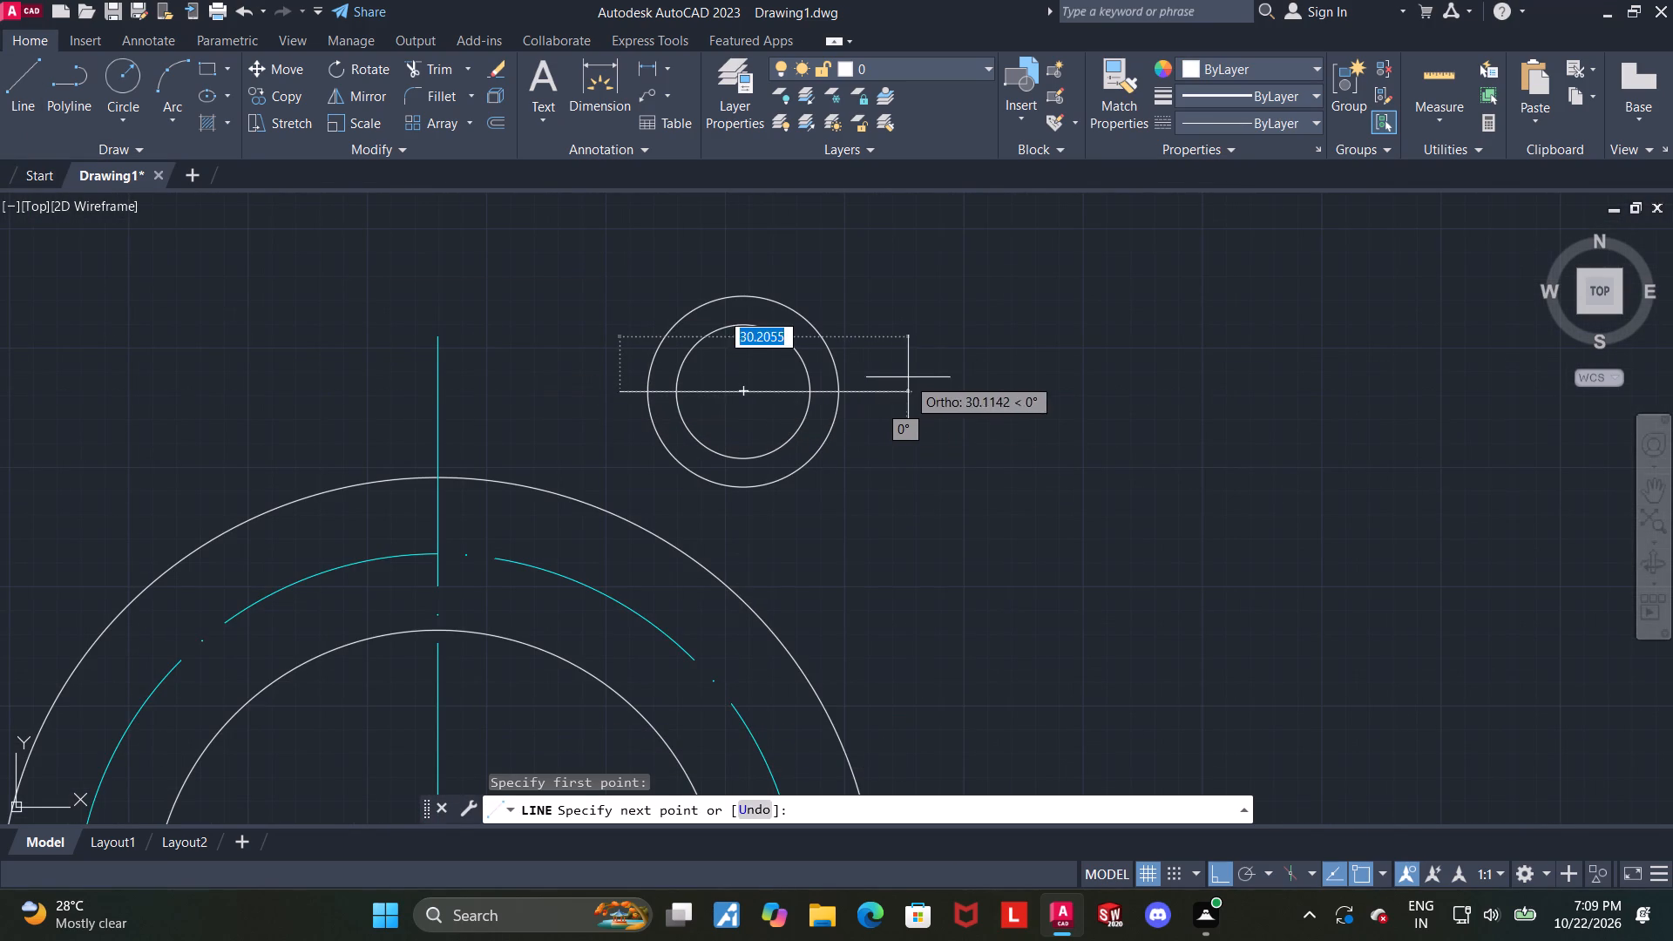
click(864, 356)
key(Escape)
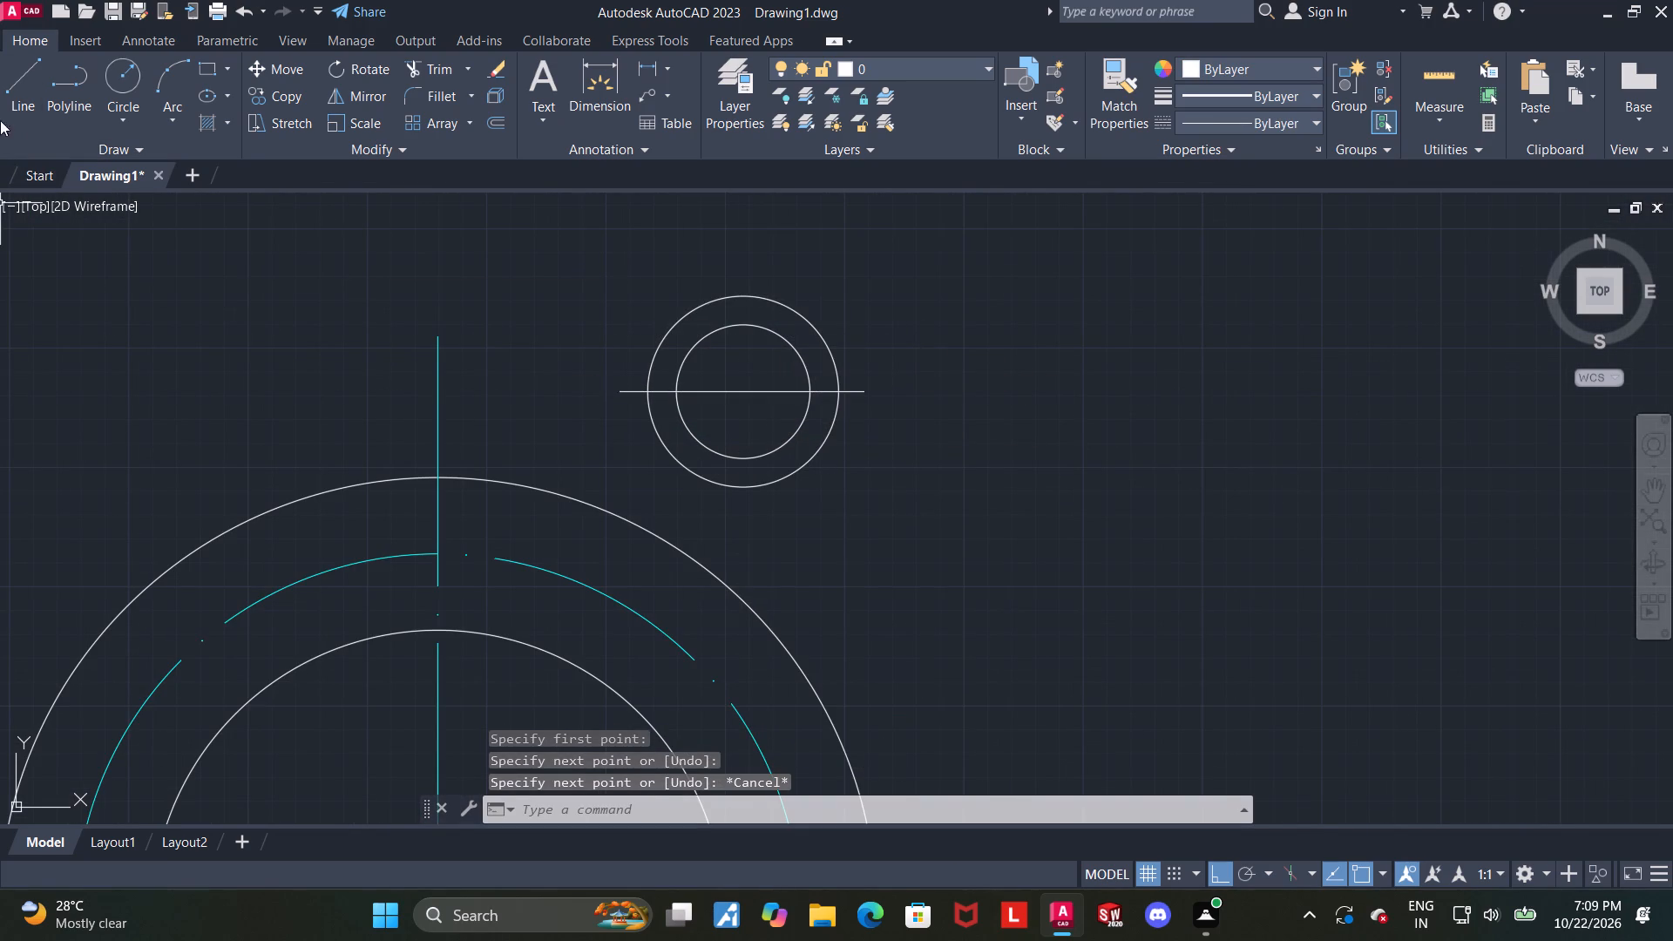
click(12, 80)
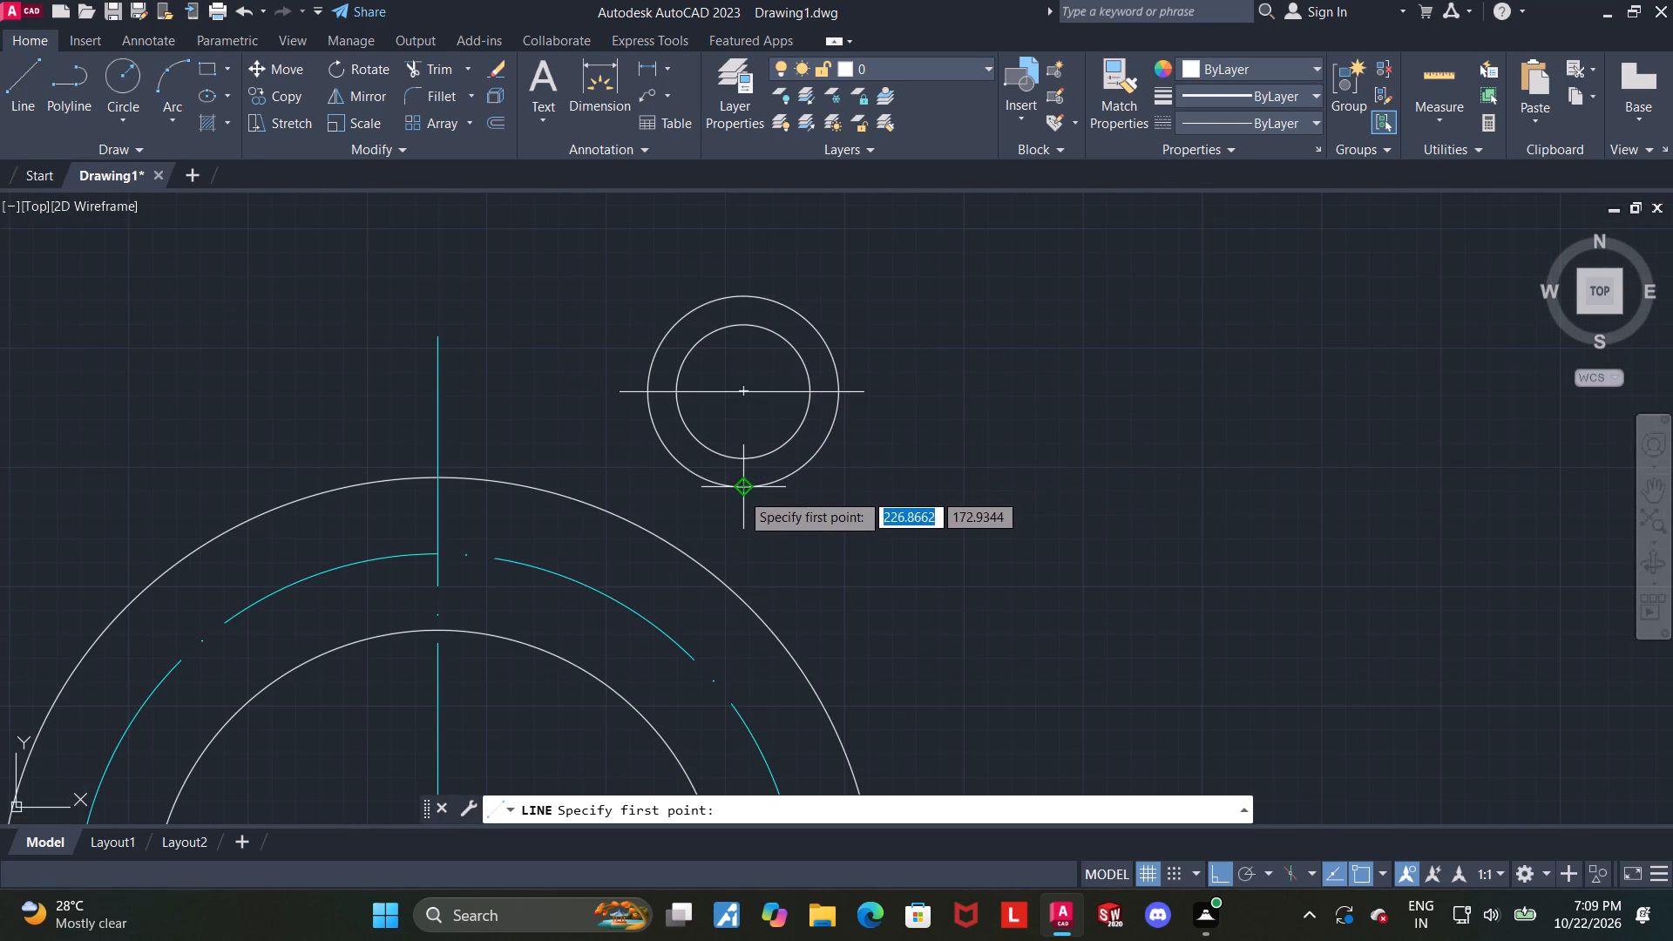
click(741, 504)
click(751, 253)
key(Escape)
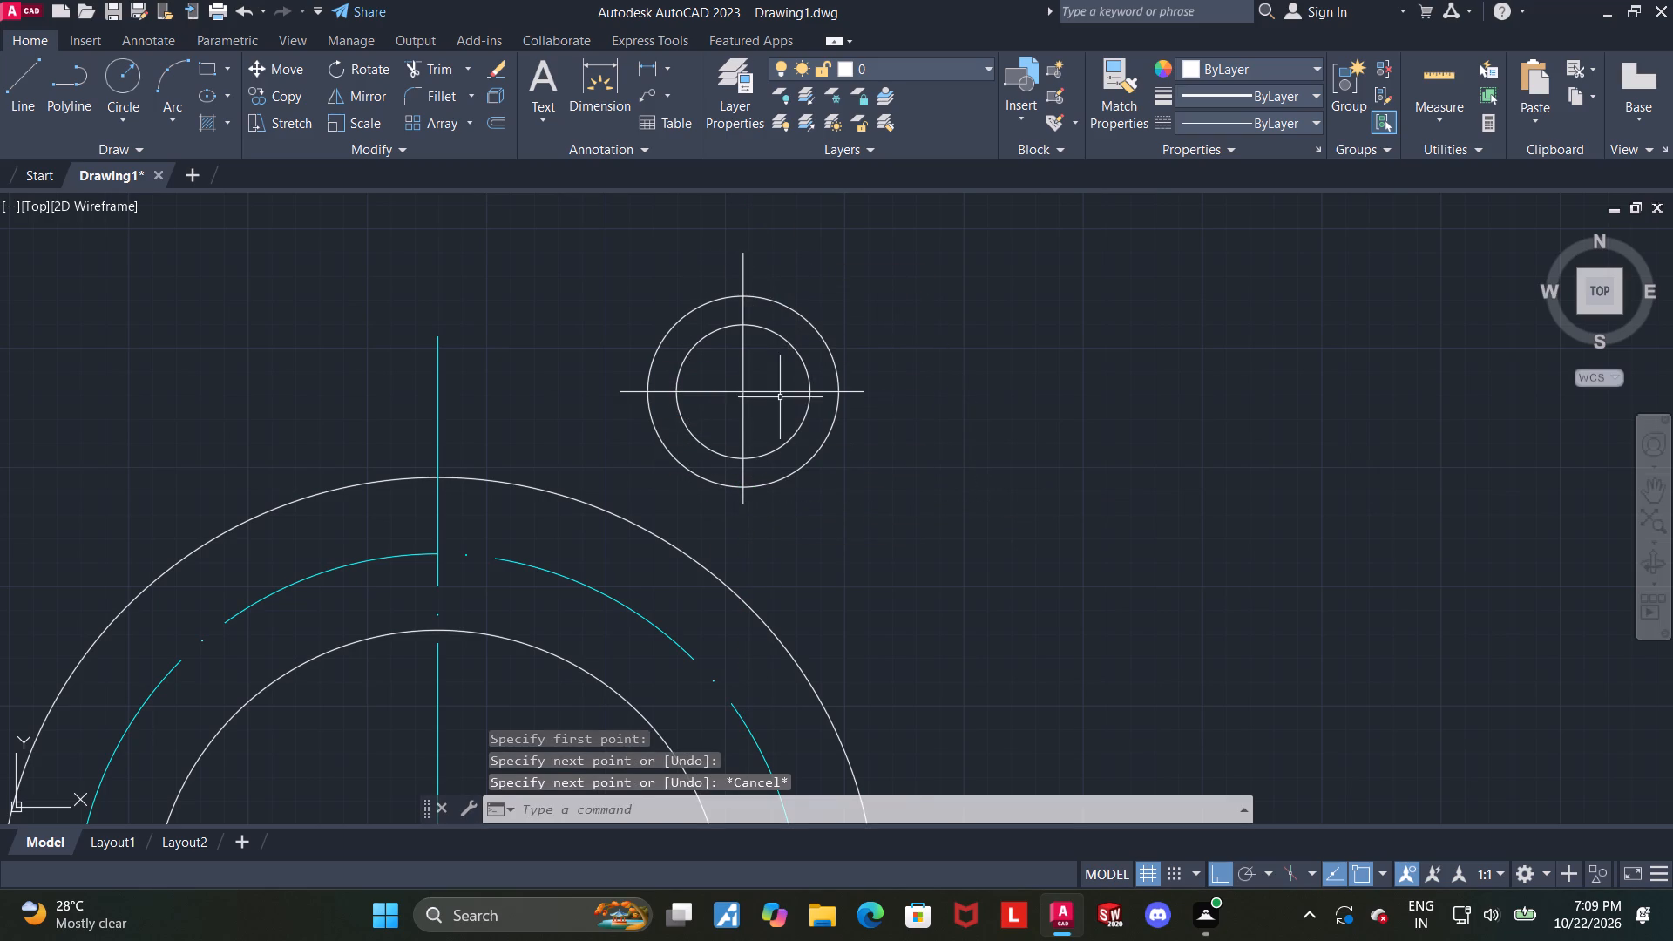
Set both crossing lines of the upper-right small circles to the ACAD_ISO04W100 linetype and cyan color.
click(780, 397)
click(733, 373)
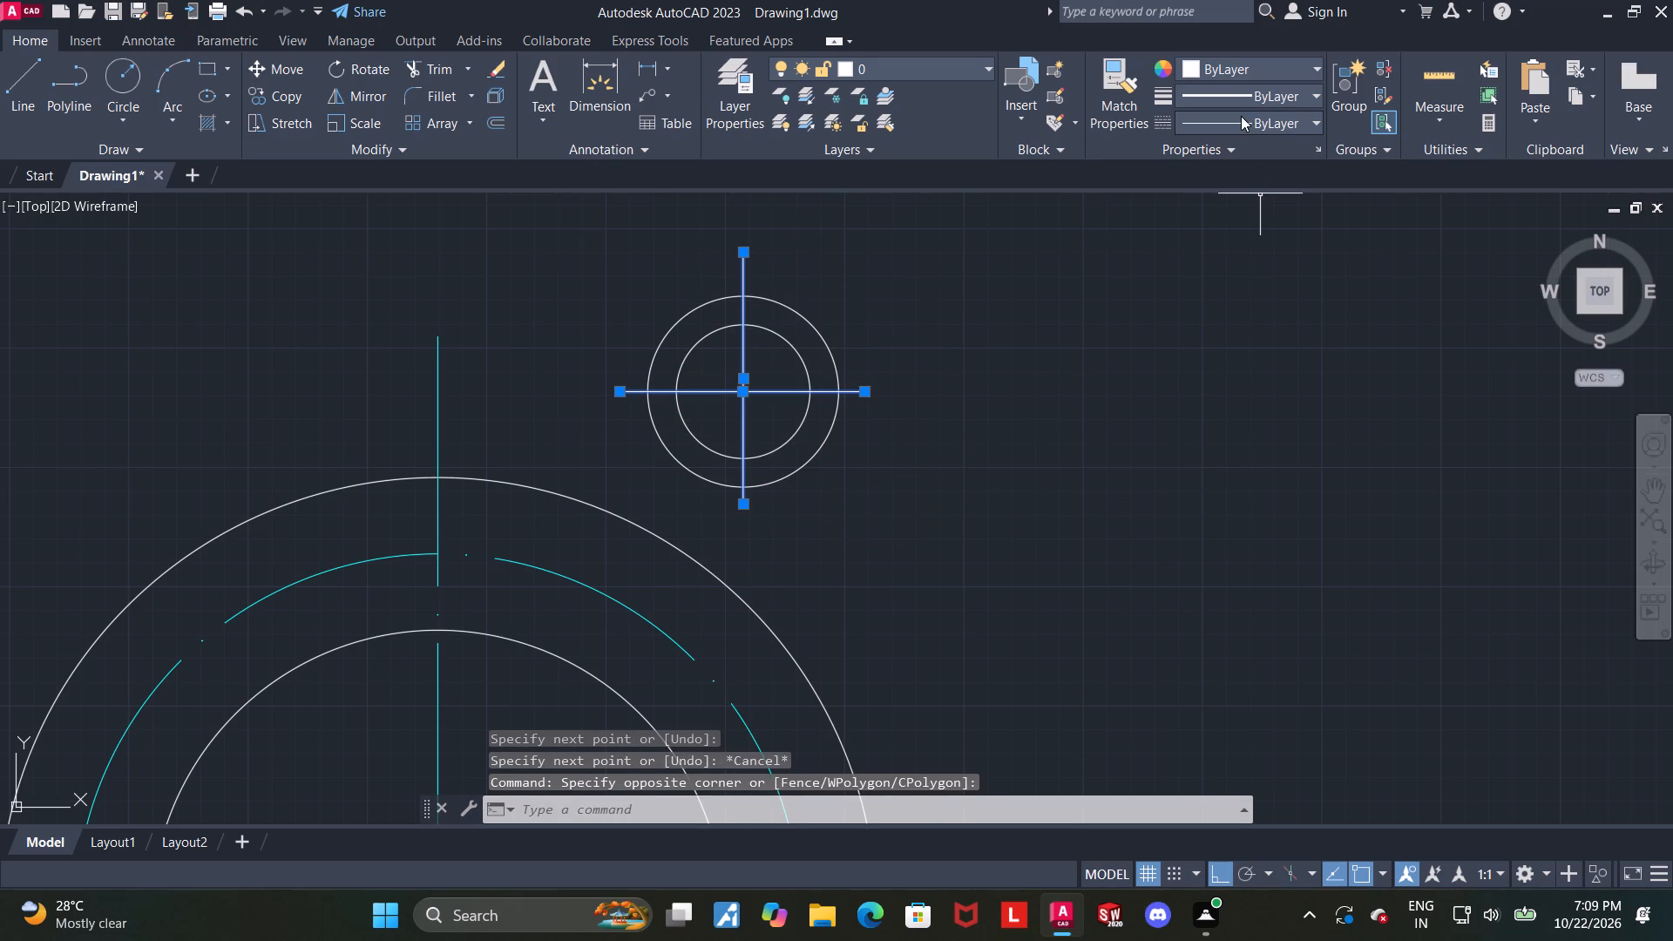
click(1240, 129)
click(1258, 195)
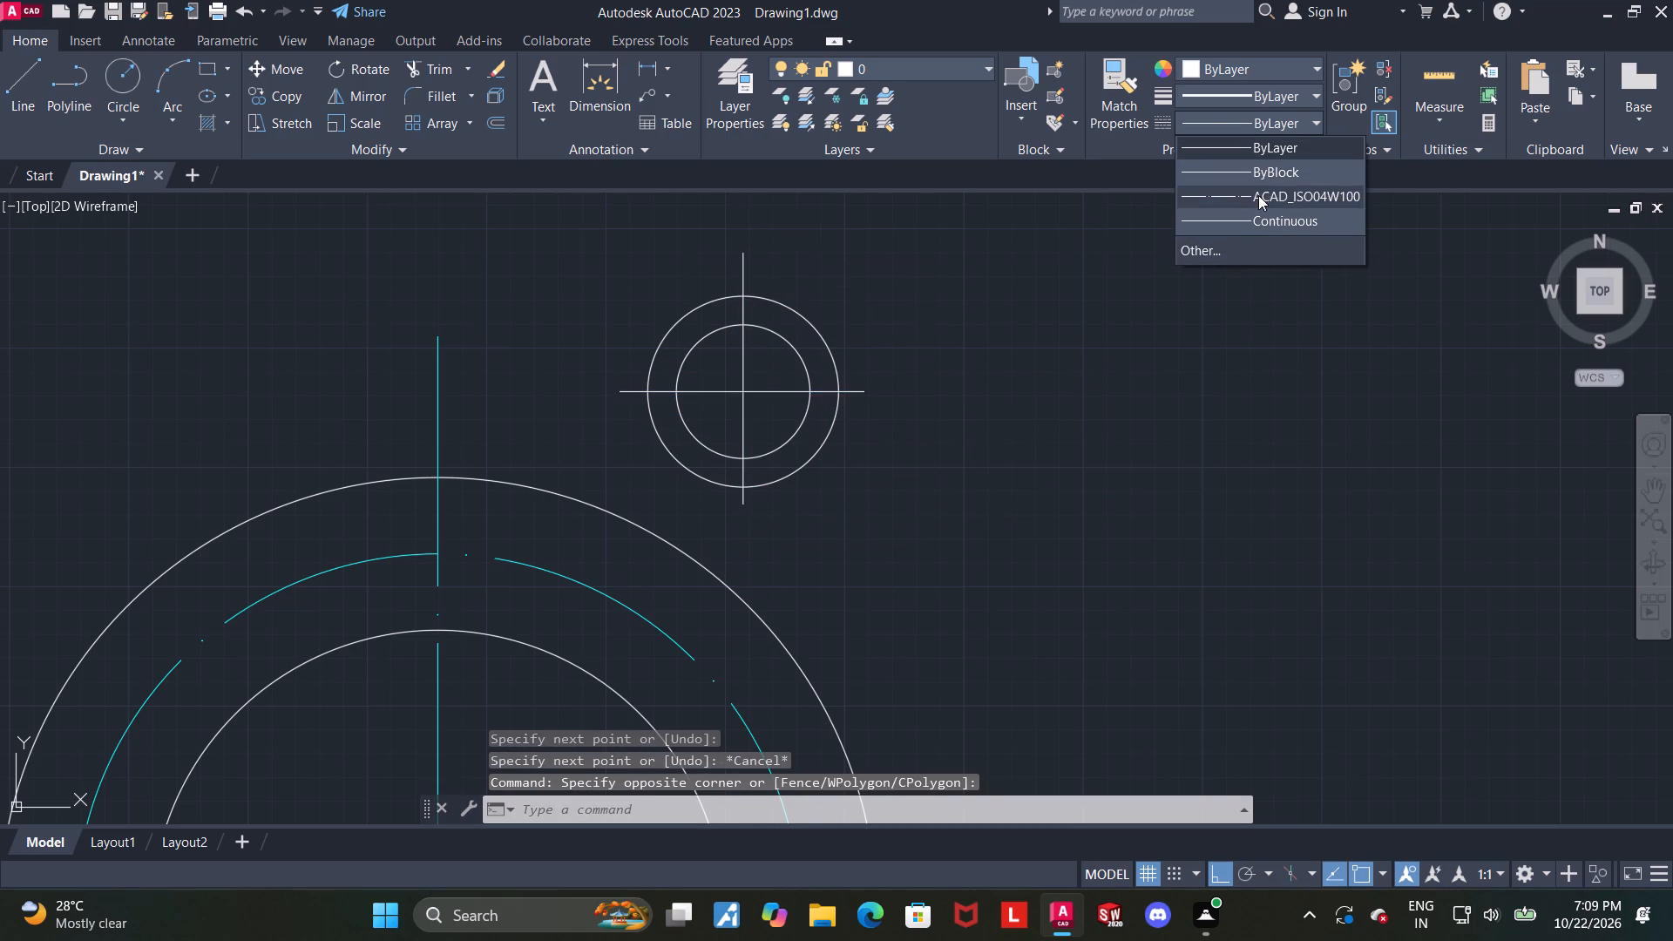
click(1255, 66)
click(1245, 275)
key(Escape)
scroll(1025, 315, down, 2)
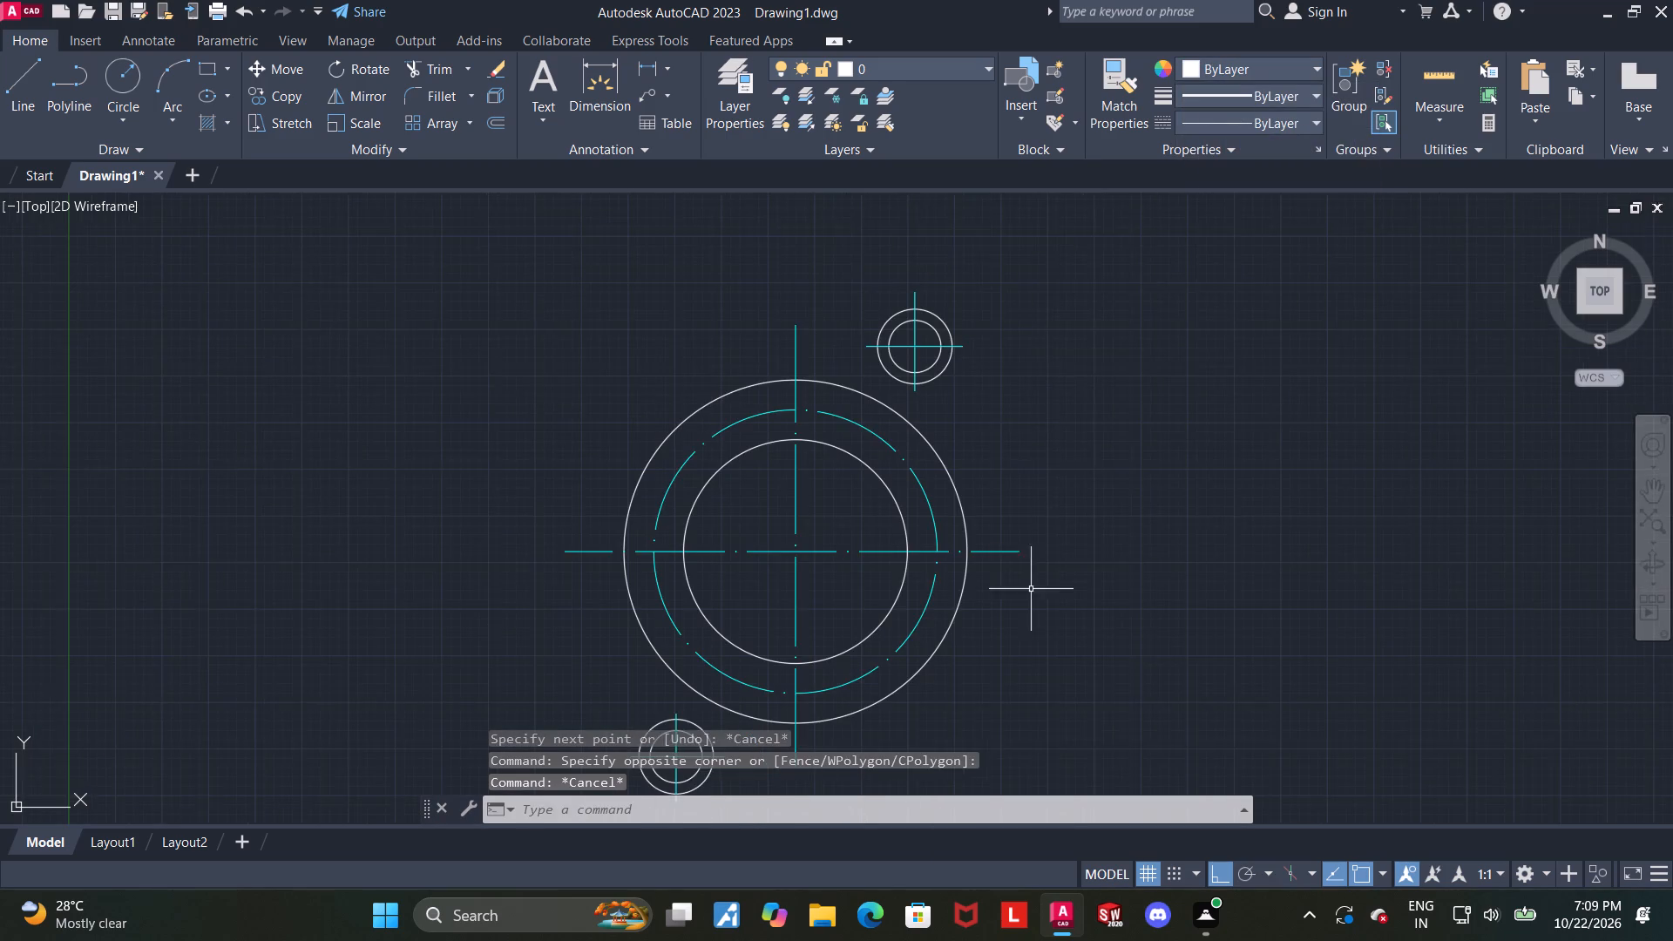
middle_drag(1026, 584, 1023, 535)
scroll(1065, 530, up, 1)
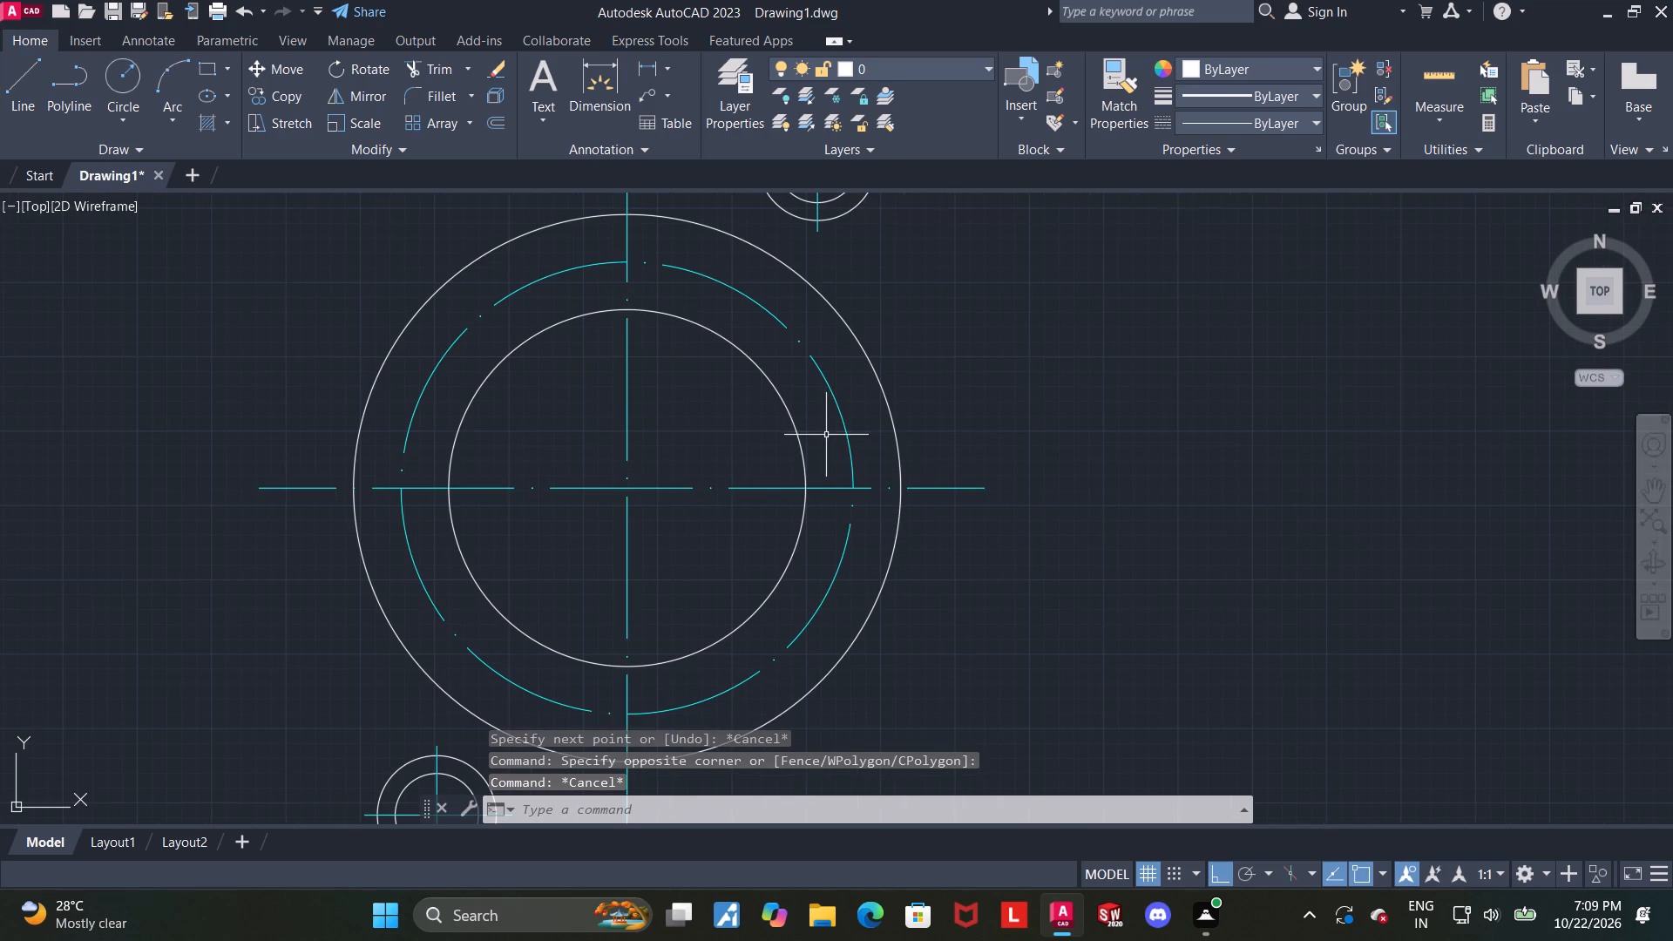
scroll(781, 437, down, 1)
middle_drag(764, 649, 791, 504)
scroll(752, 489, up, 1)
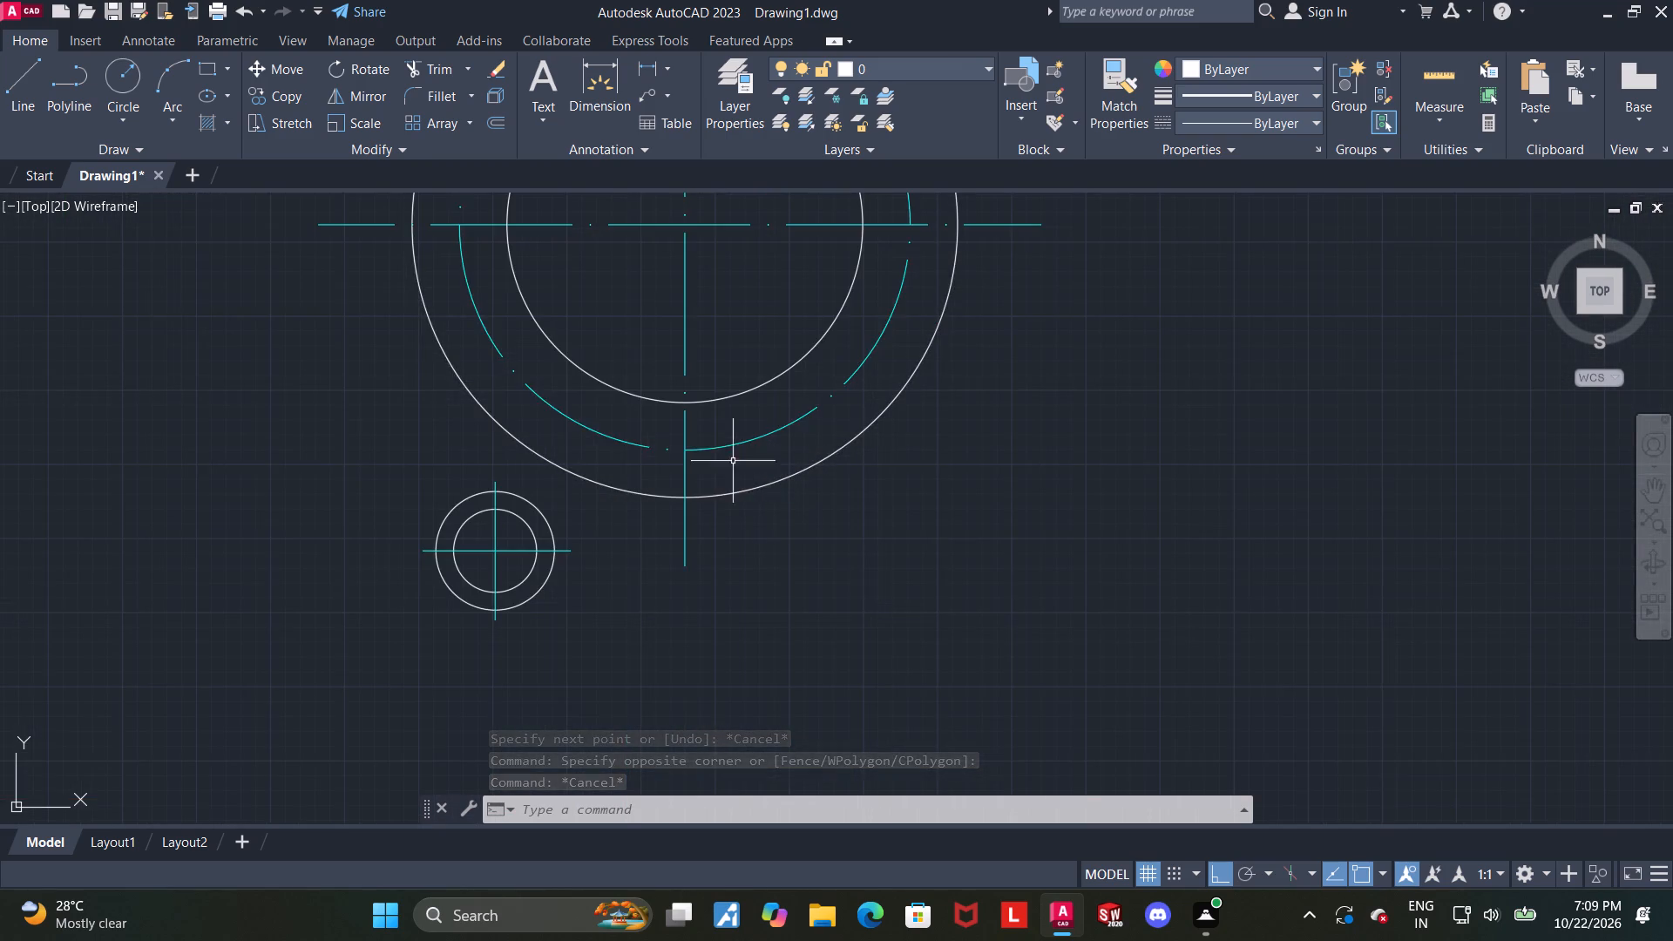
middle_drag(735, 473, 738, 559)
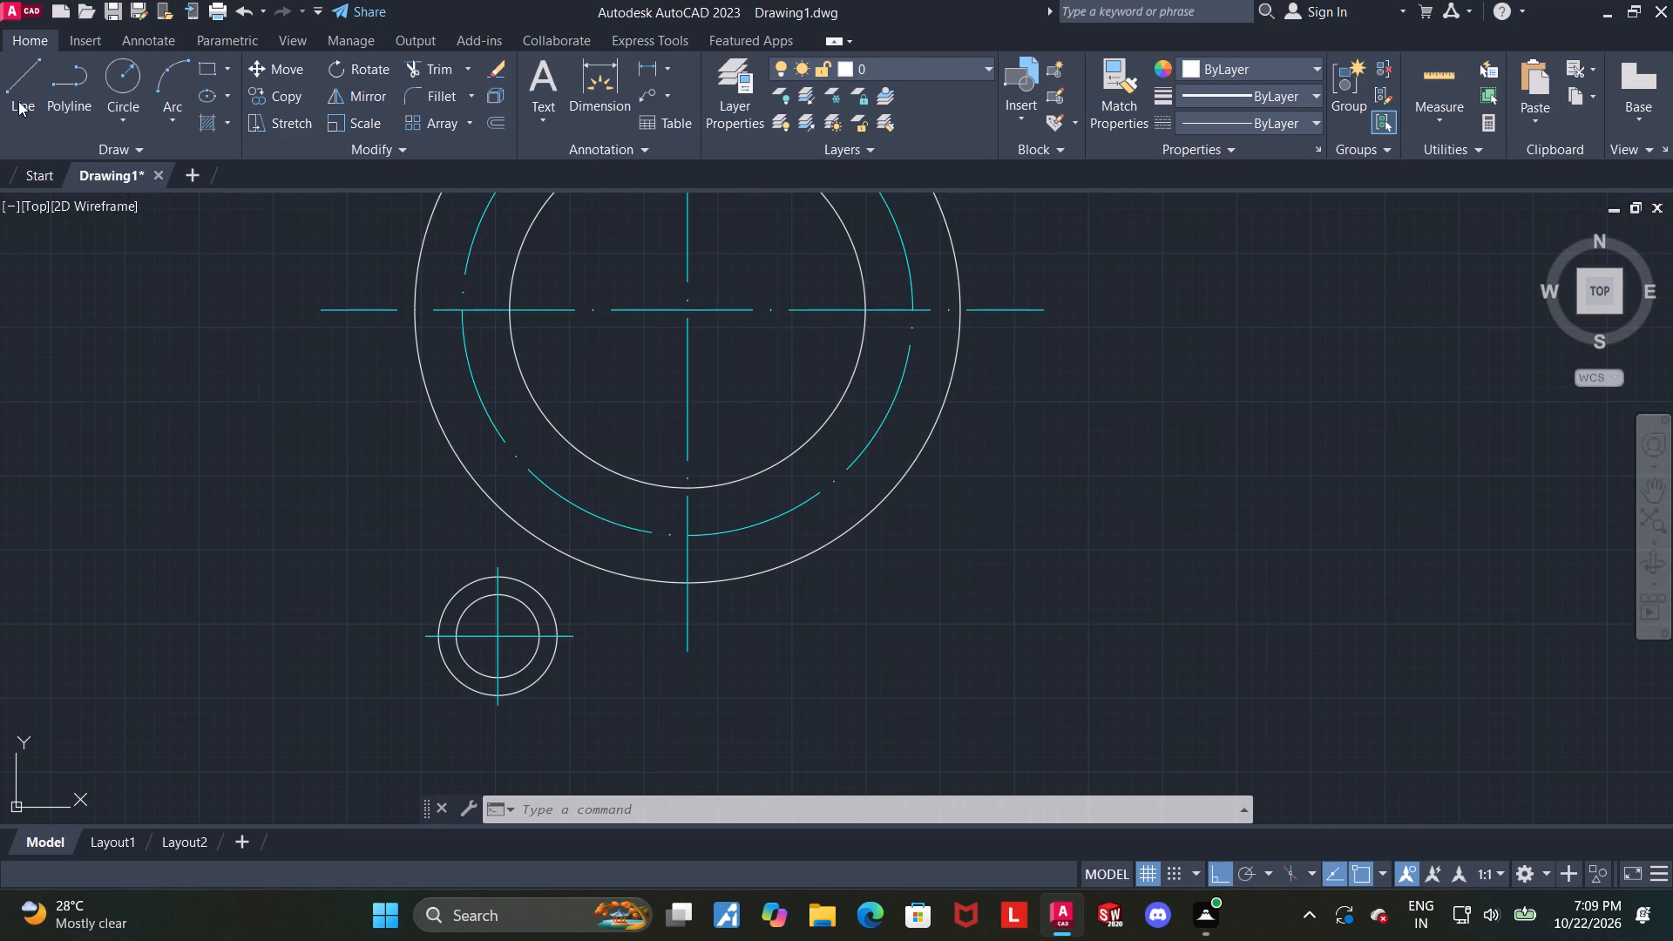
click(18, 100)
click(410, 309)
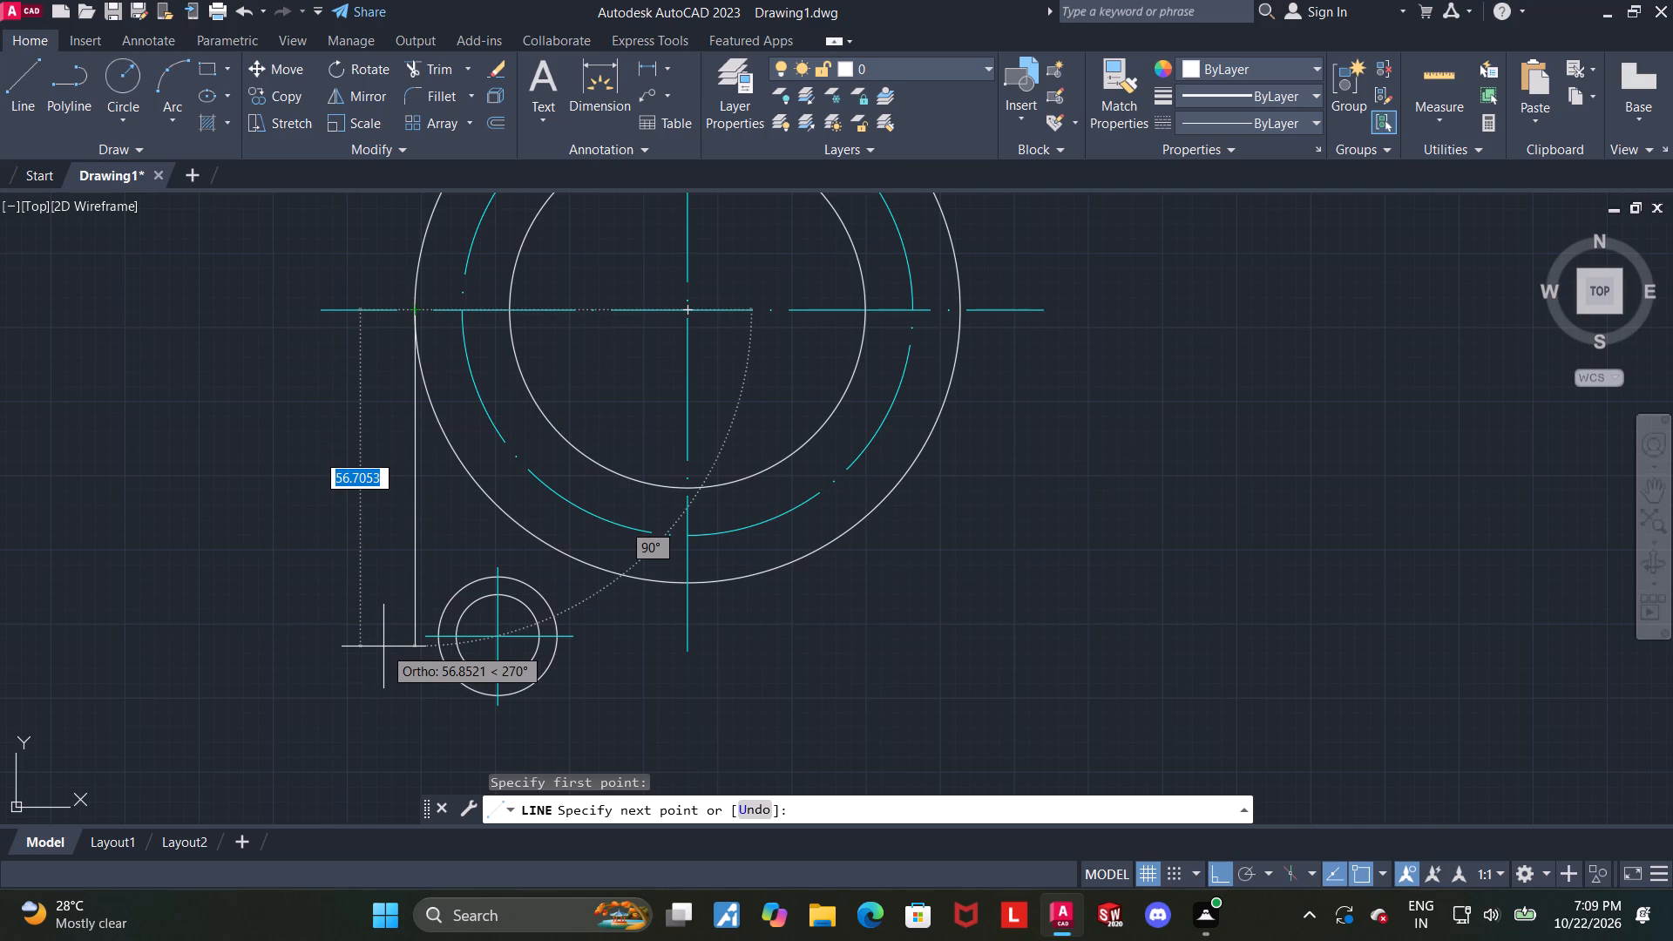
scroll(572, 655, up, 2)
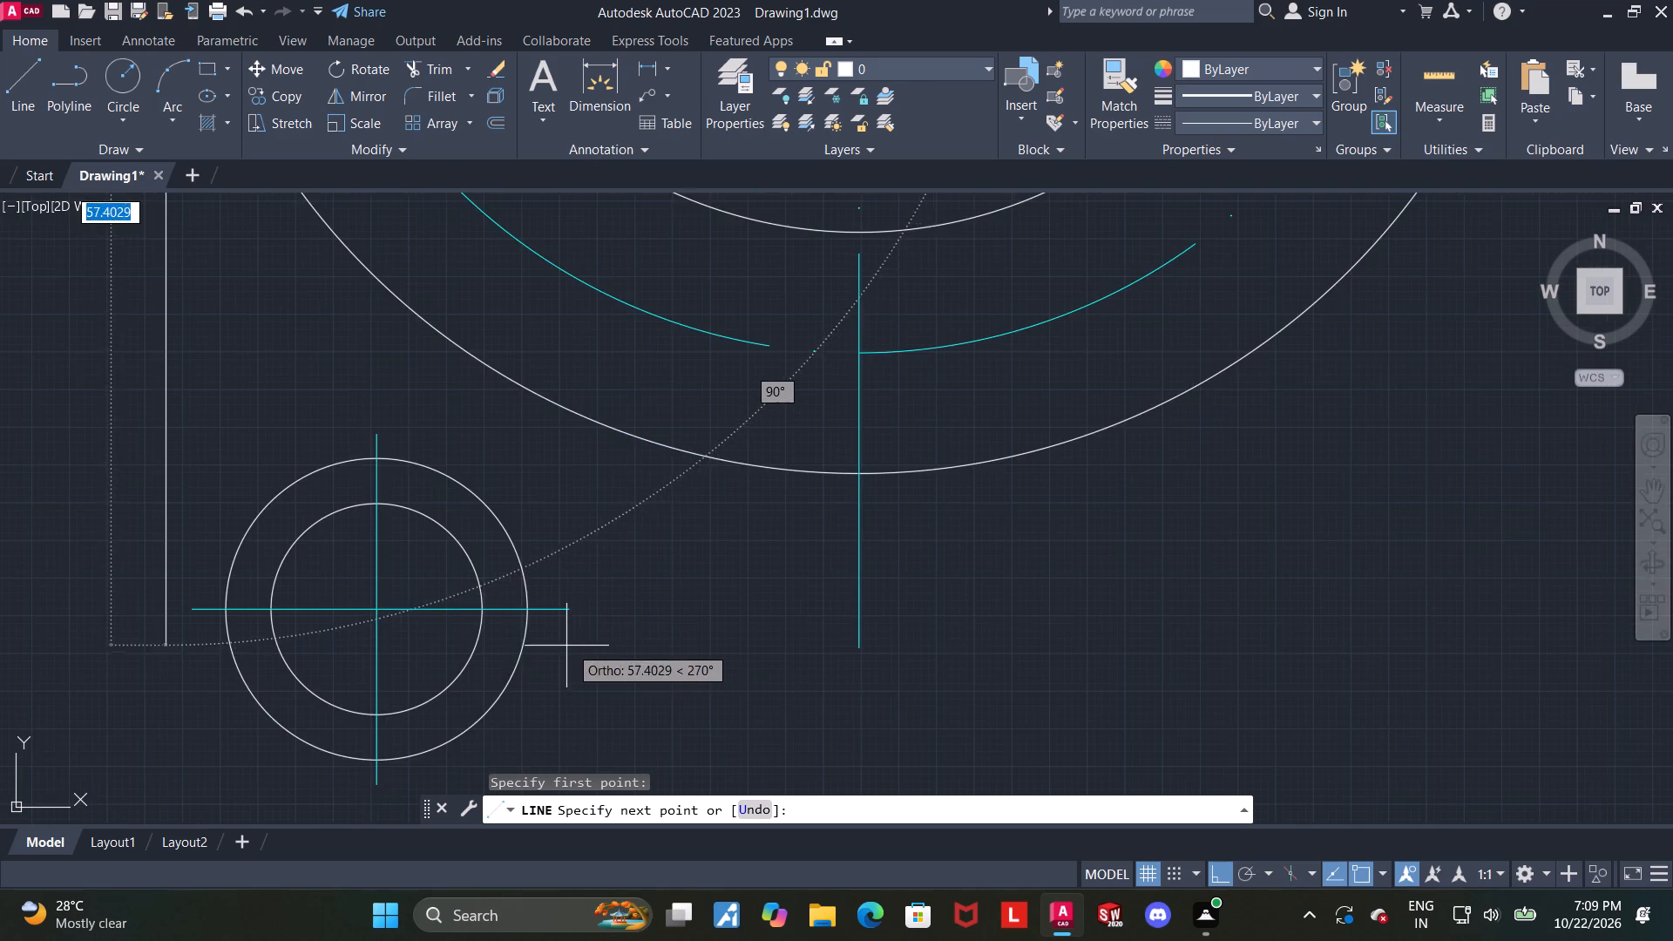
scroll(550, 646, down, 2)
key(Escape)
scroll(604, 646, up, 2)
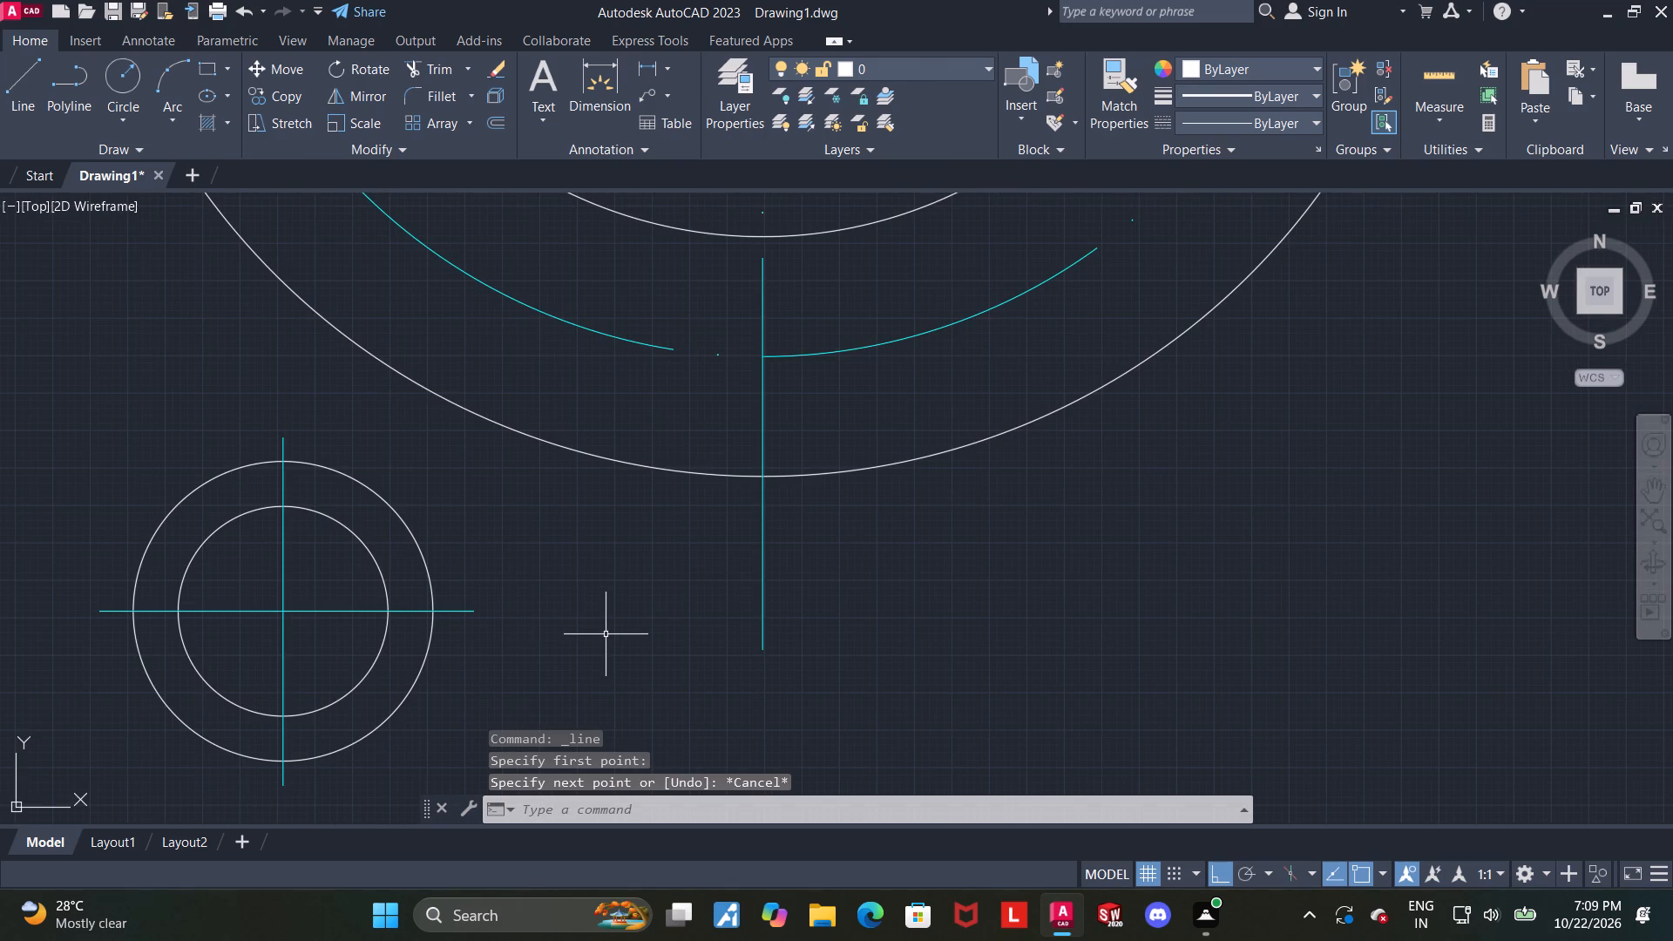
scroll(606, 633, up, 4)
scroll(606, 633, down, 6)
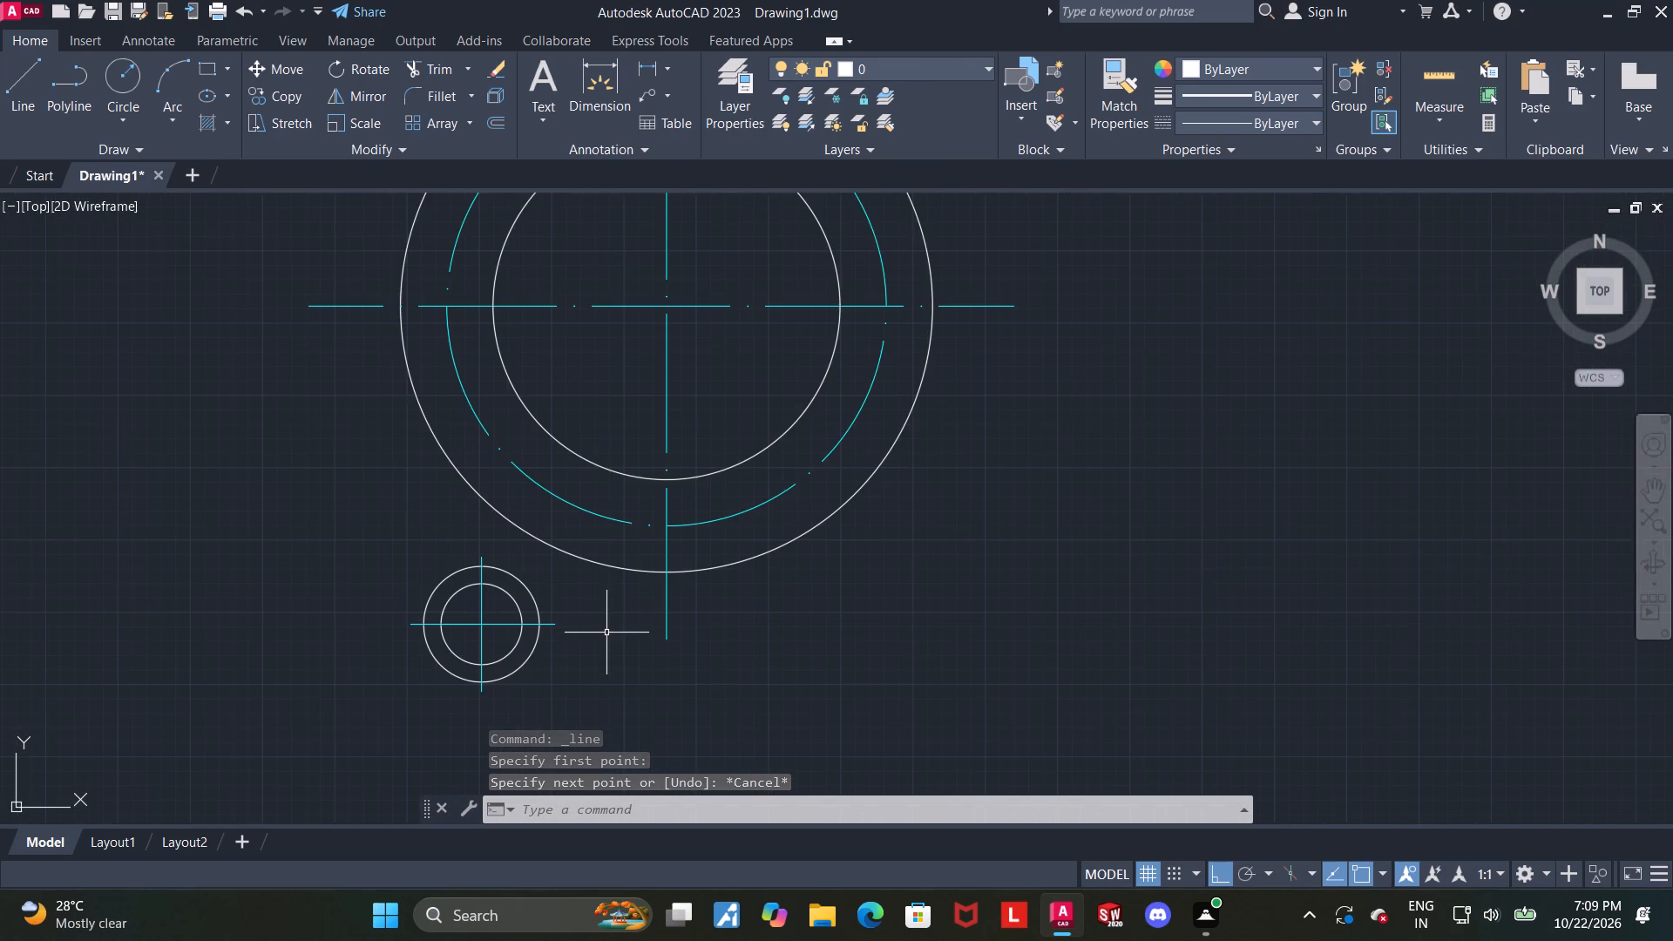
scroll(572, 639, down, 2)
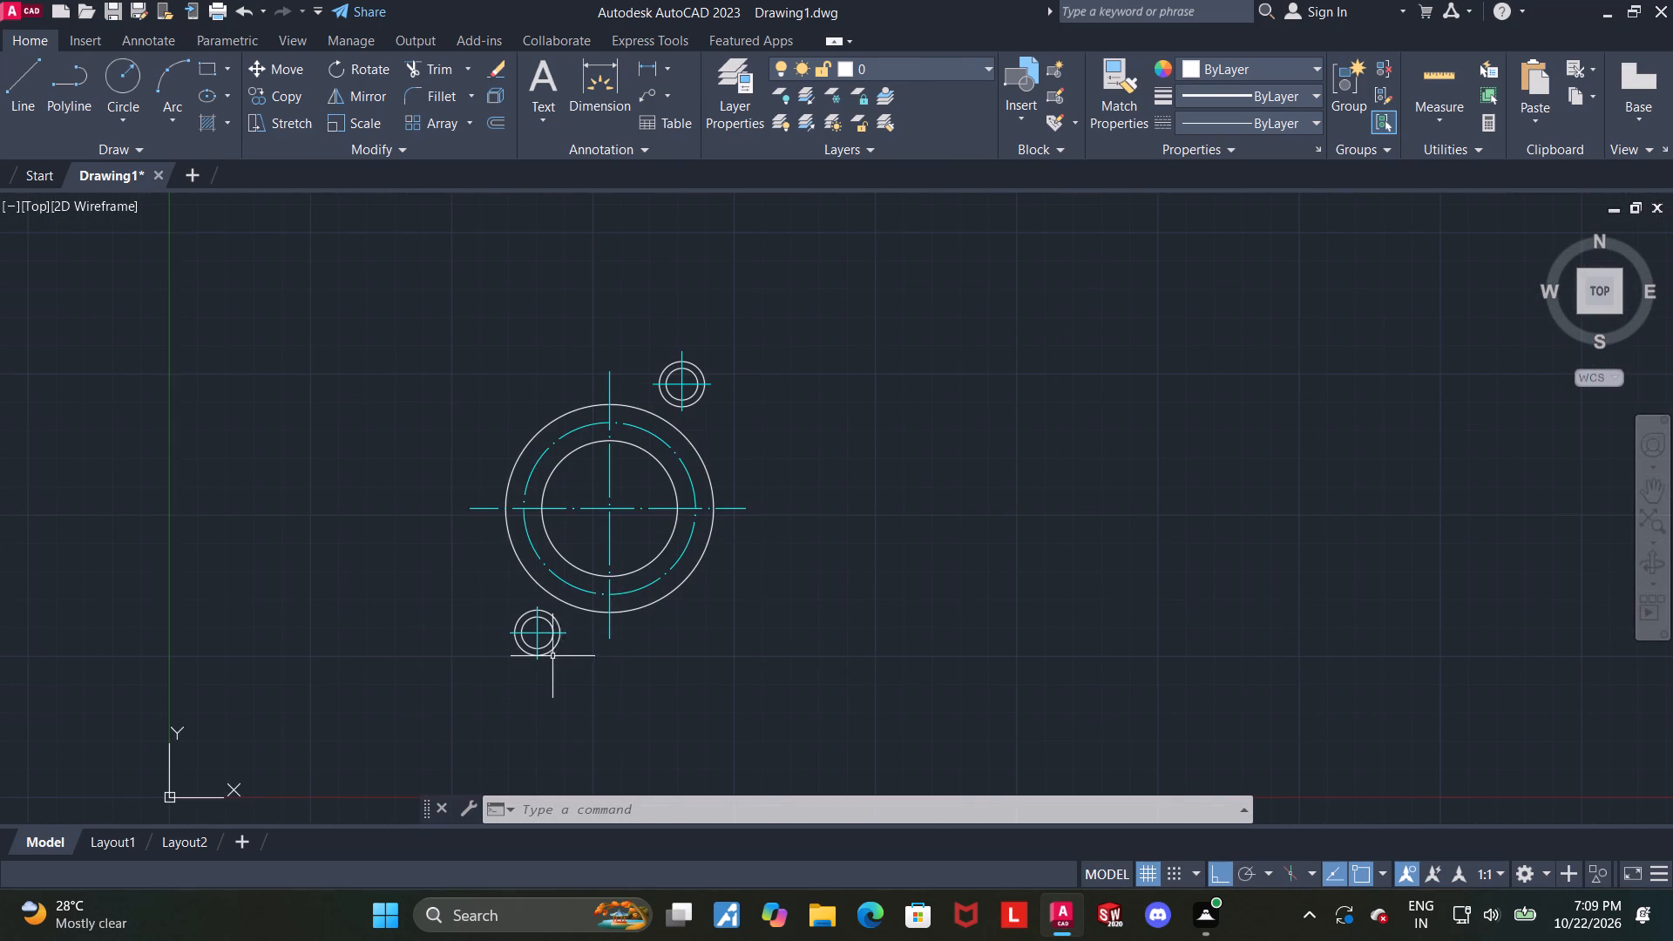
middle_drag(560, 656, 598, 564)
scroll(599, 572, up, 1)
Set the linear dimension precision of the Standard dimension style to 0, with no decimal places.
key(Escape)
key(d)
key(Return)
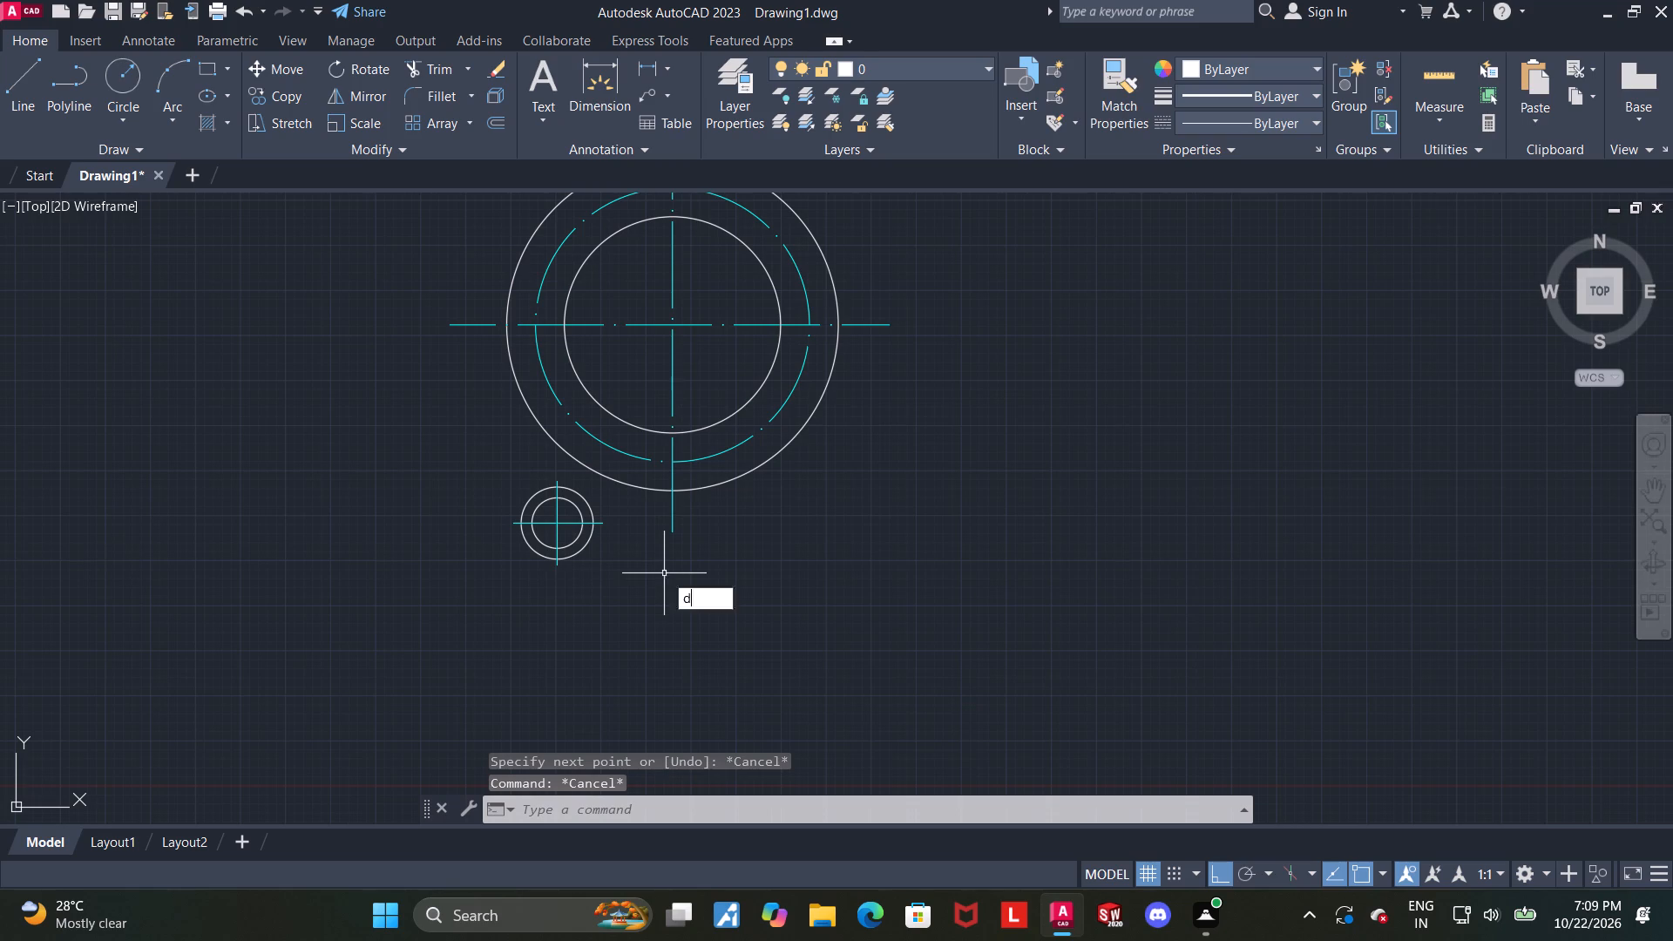
click(1063, 413)
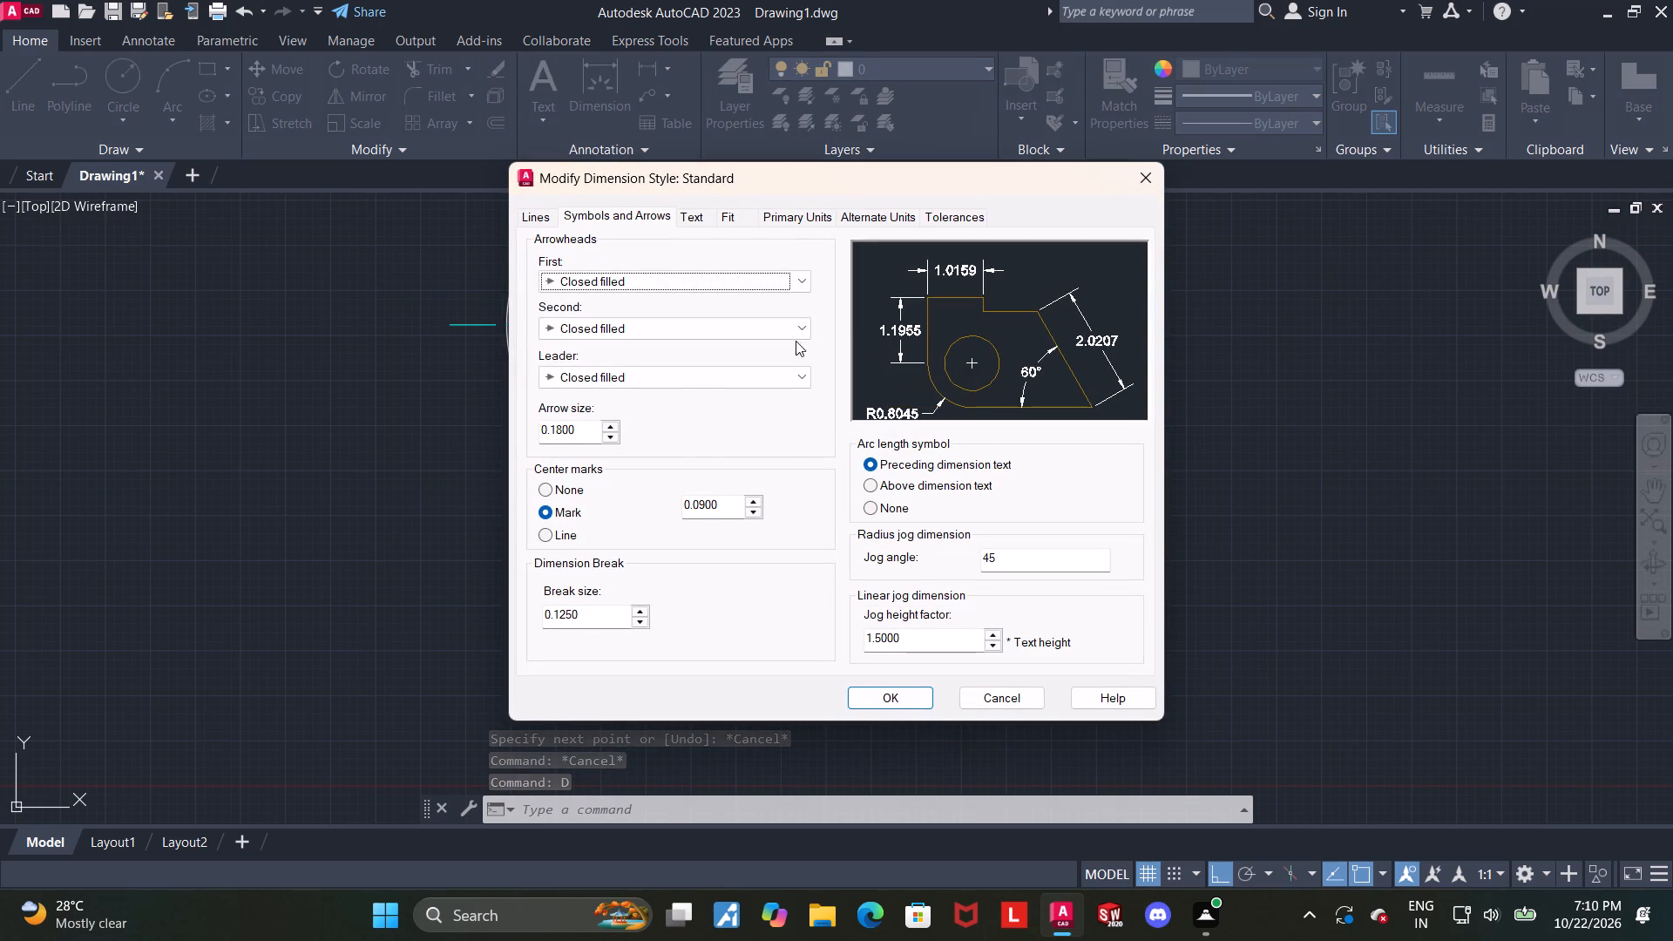
click(784, 217)
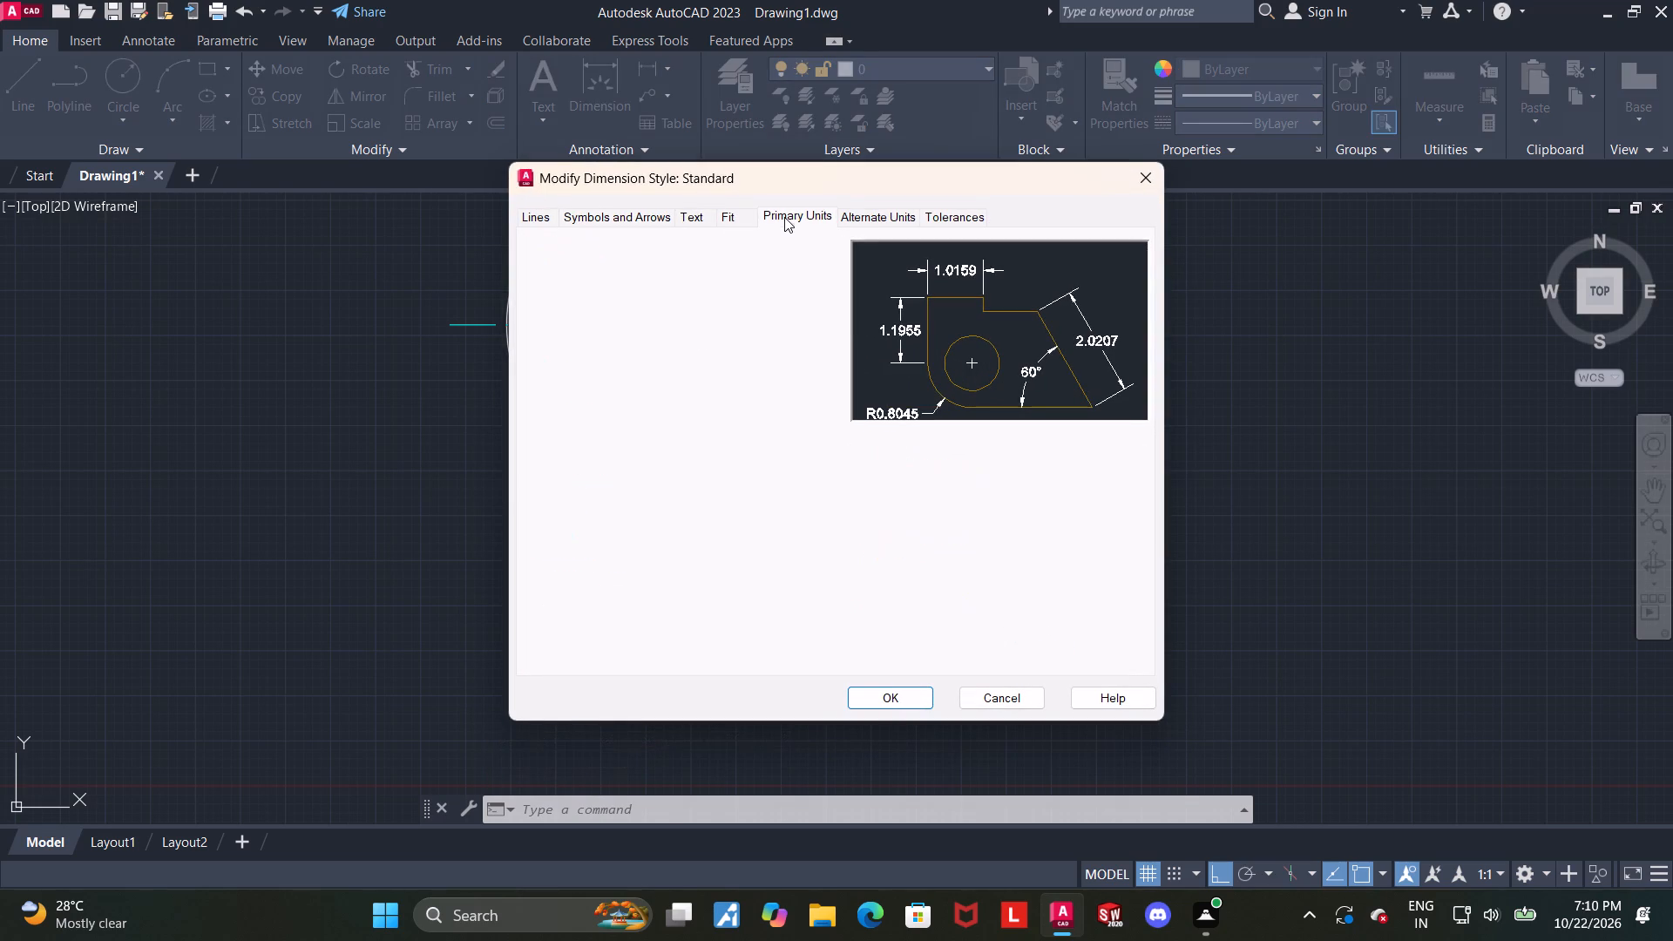
click(746, 290)
click(689, 309)
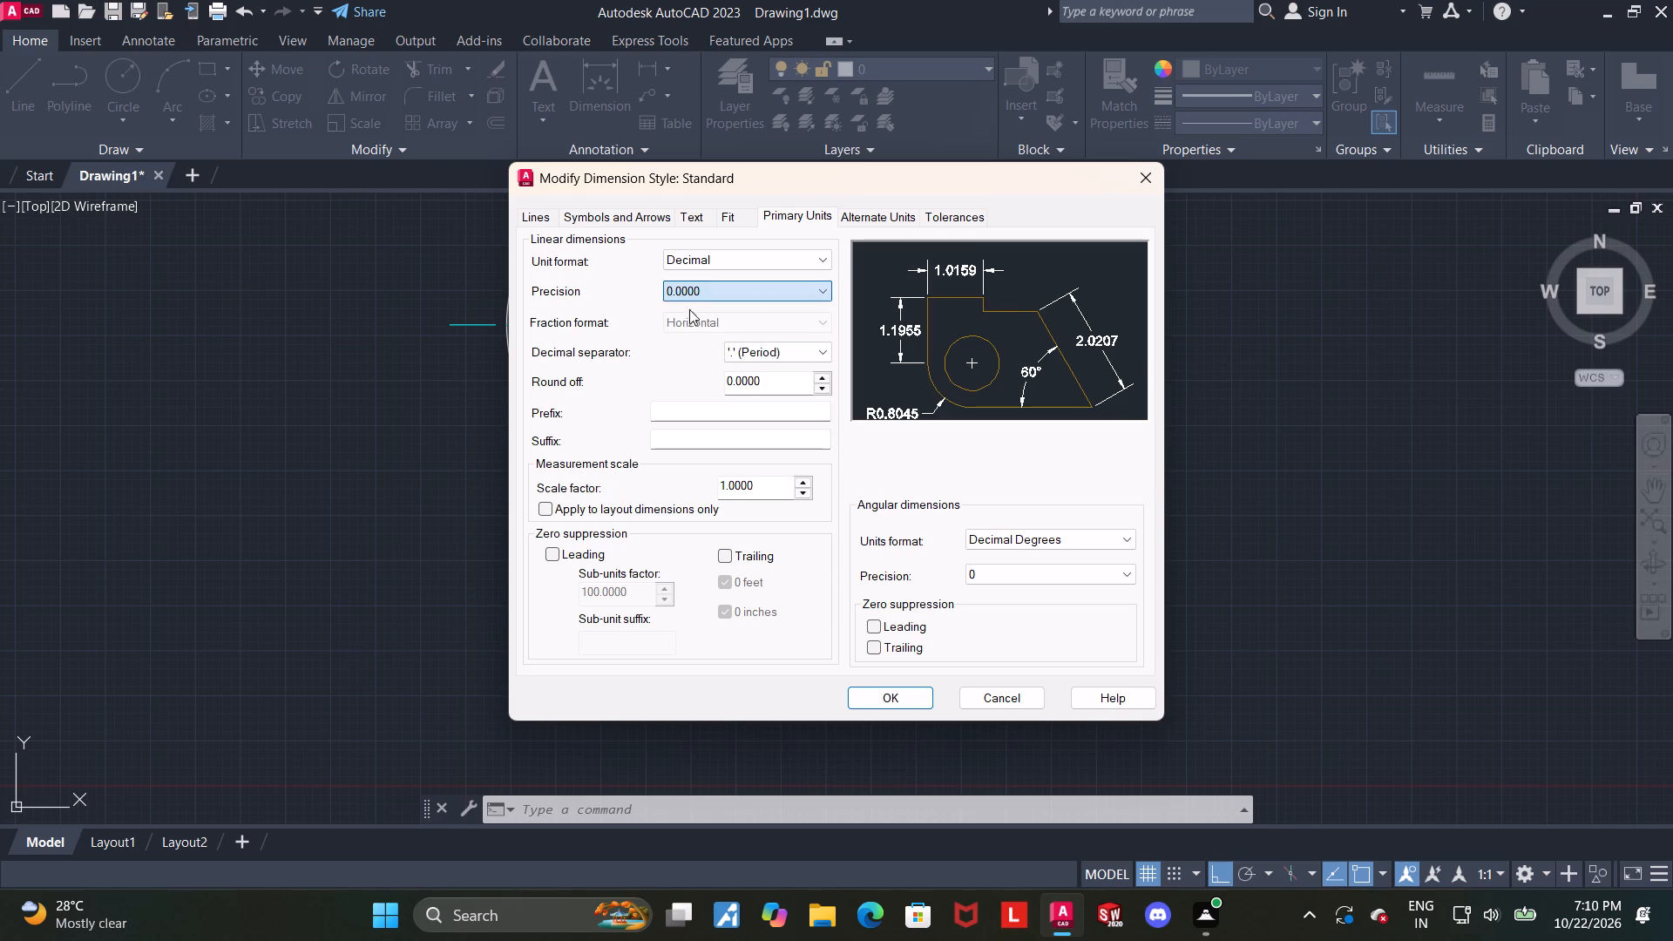
Set the Standard dimension style's arrow size to 2 and text height to 3, and close the style manager.
click(625, 215)
drag(590, 430, 451, 430)
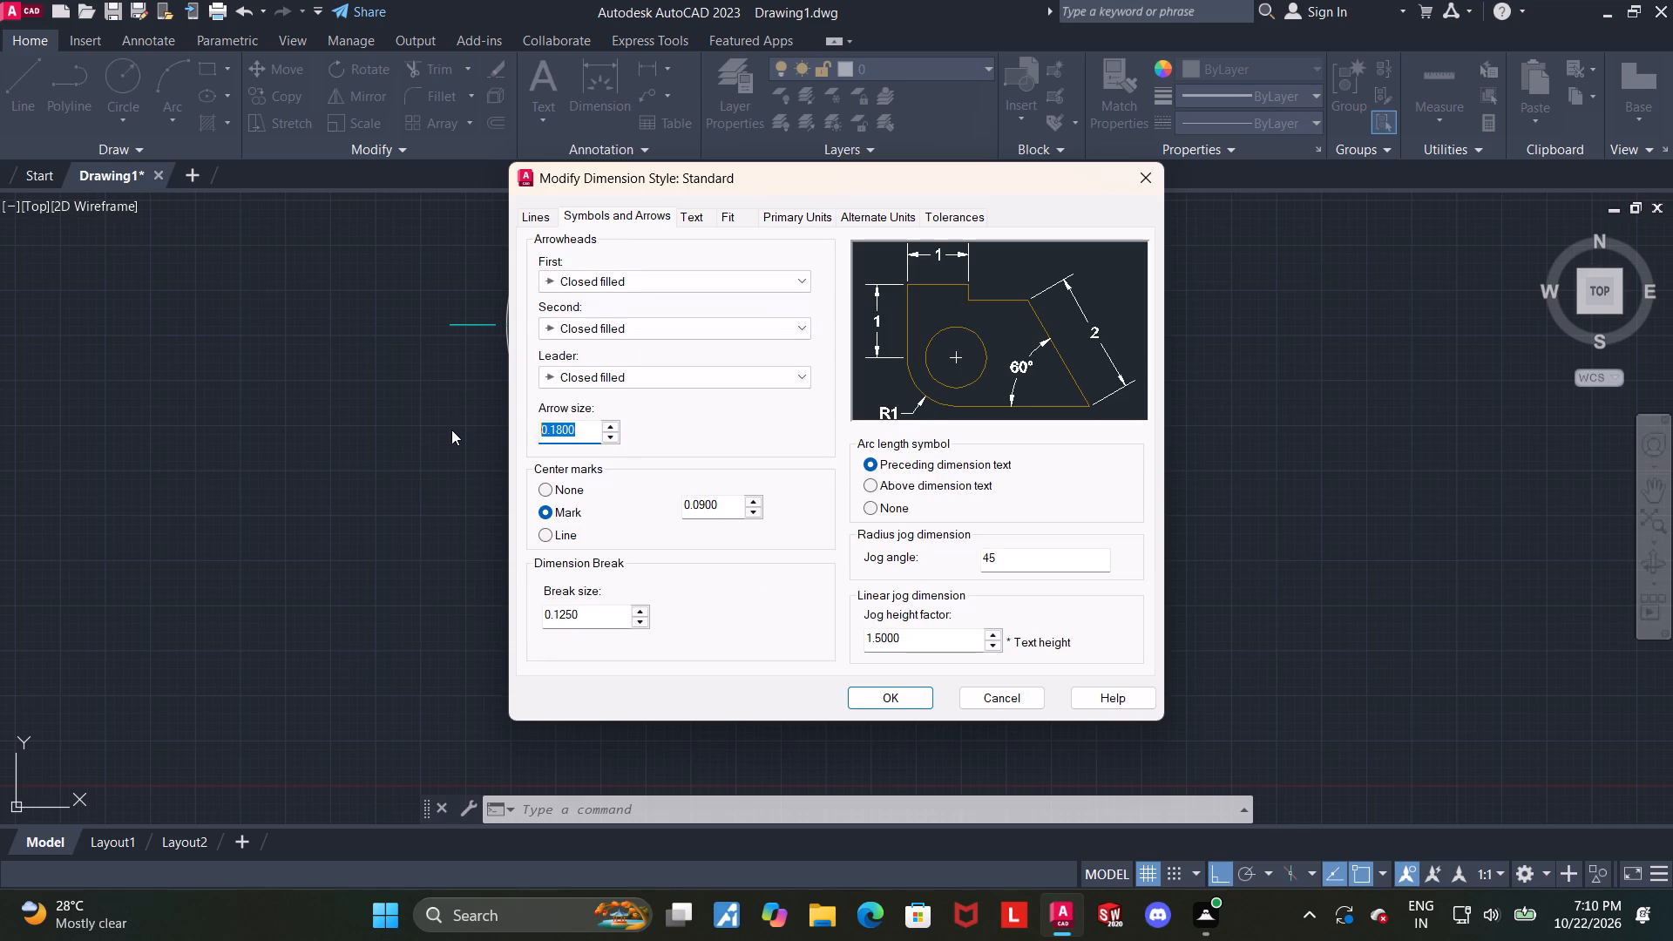
key(2)
key(Return)
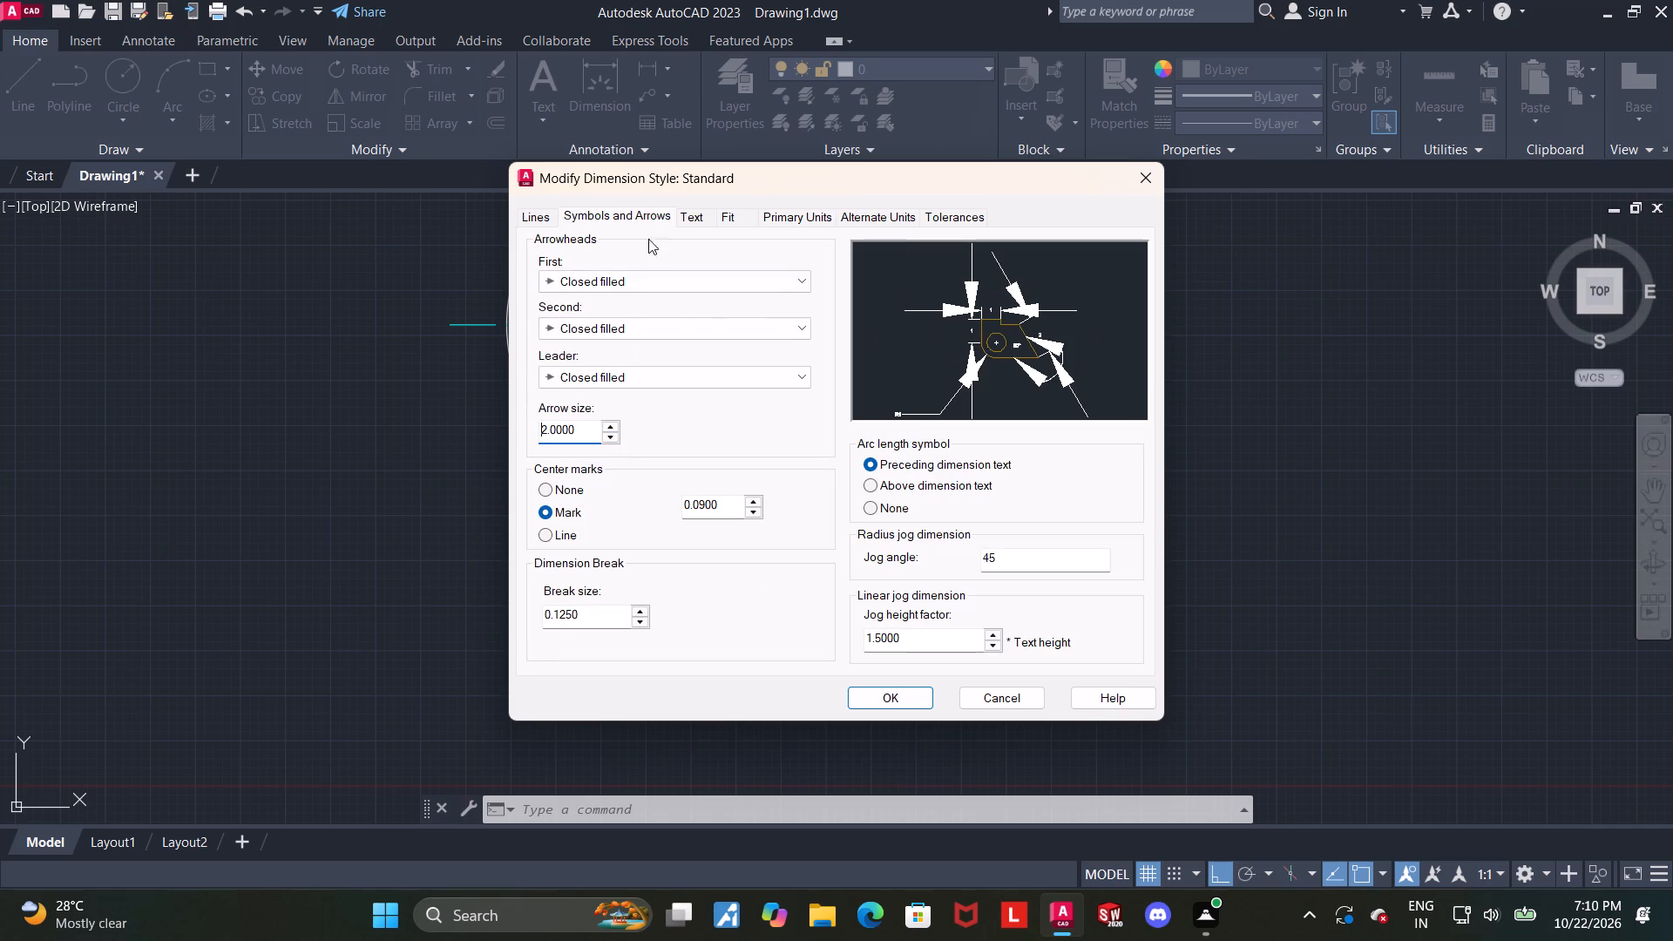
click(694, 221)
drag(789, 375, 688, 365)
key(3)
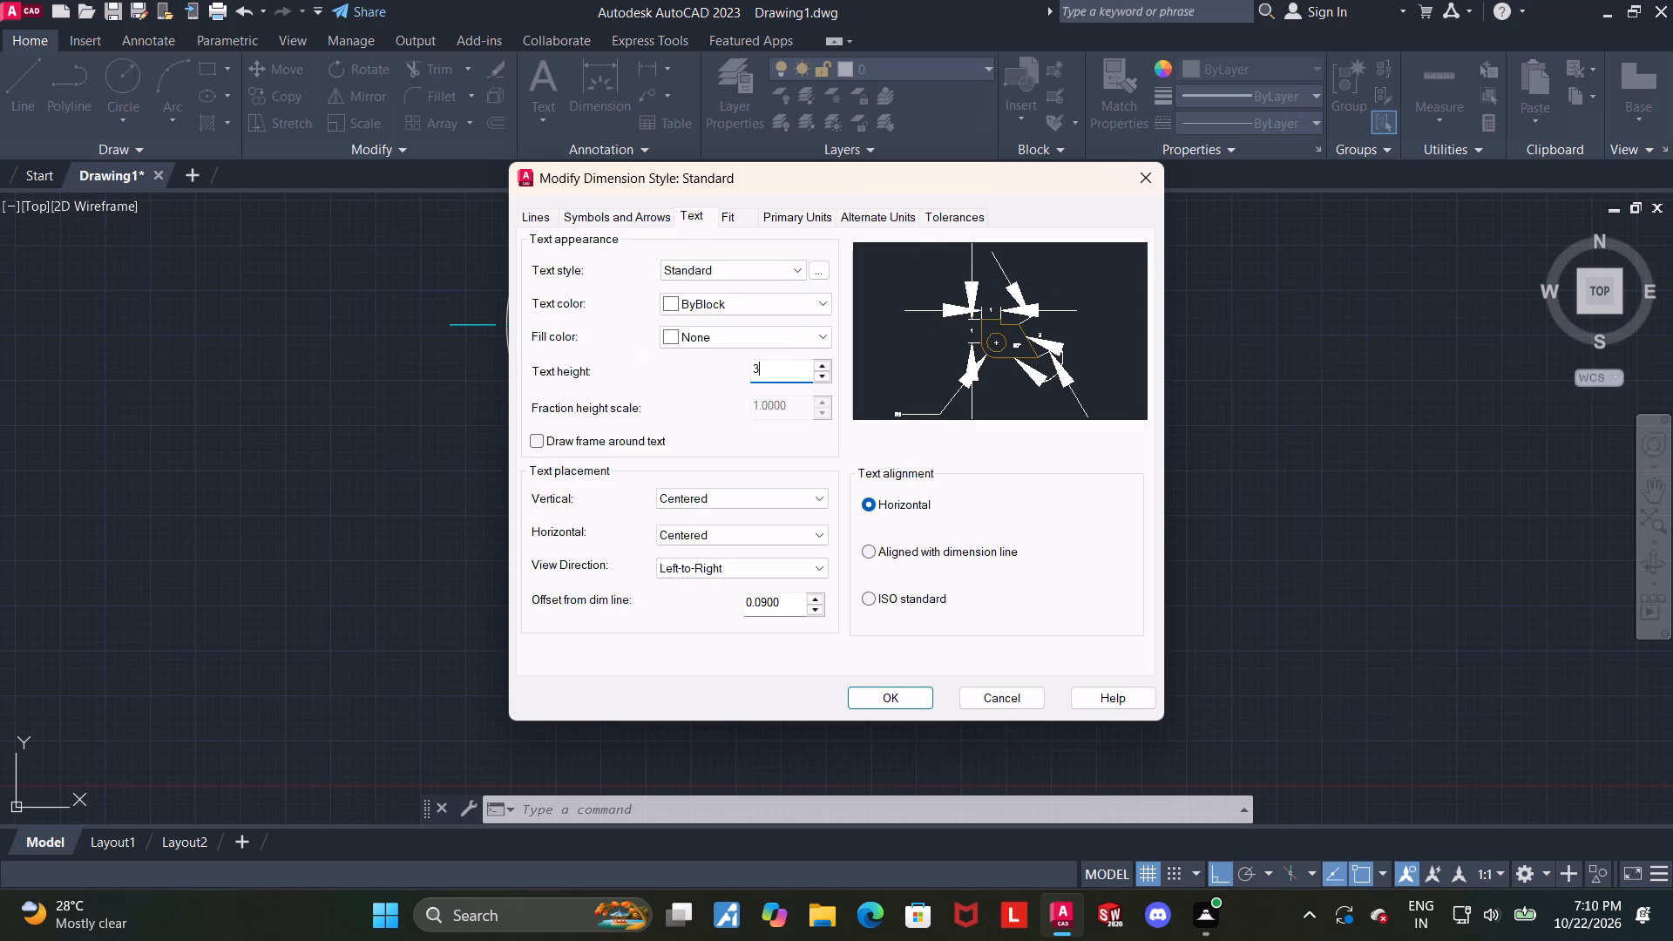
key(Return)
click(877, 692)
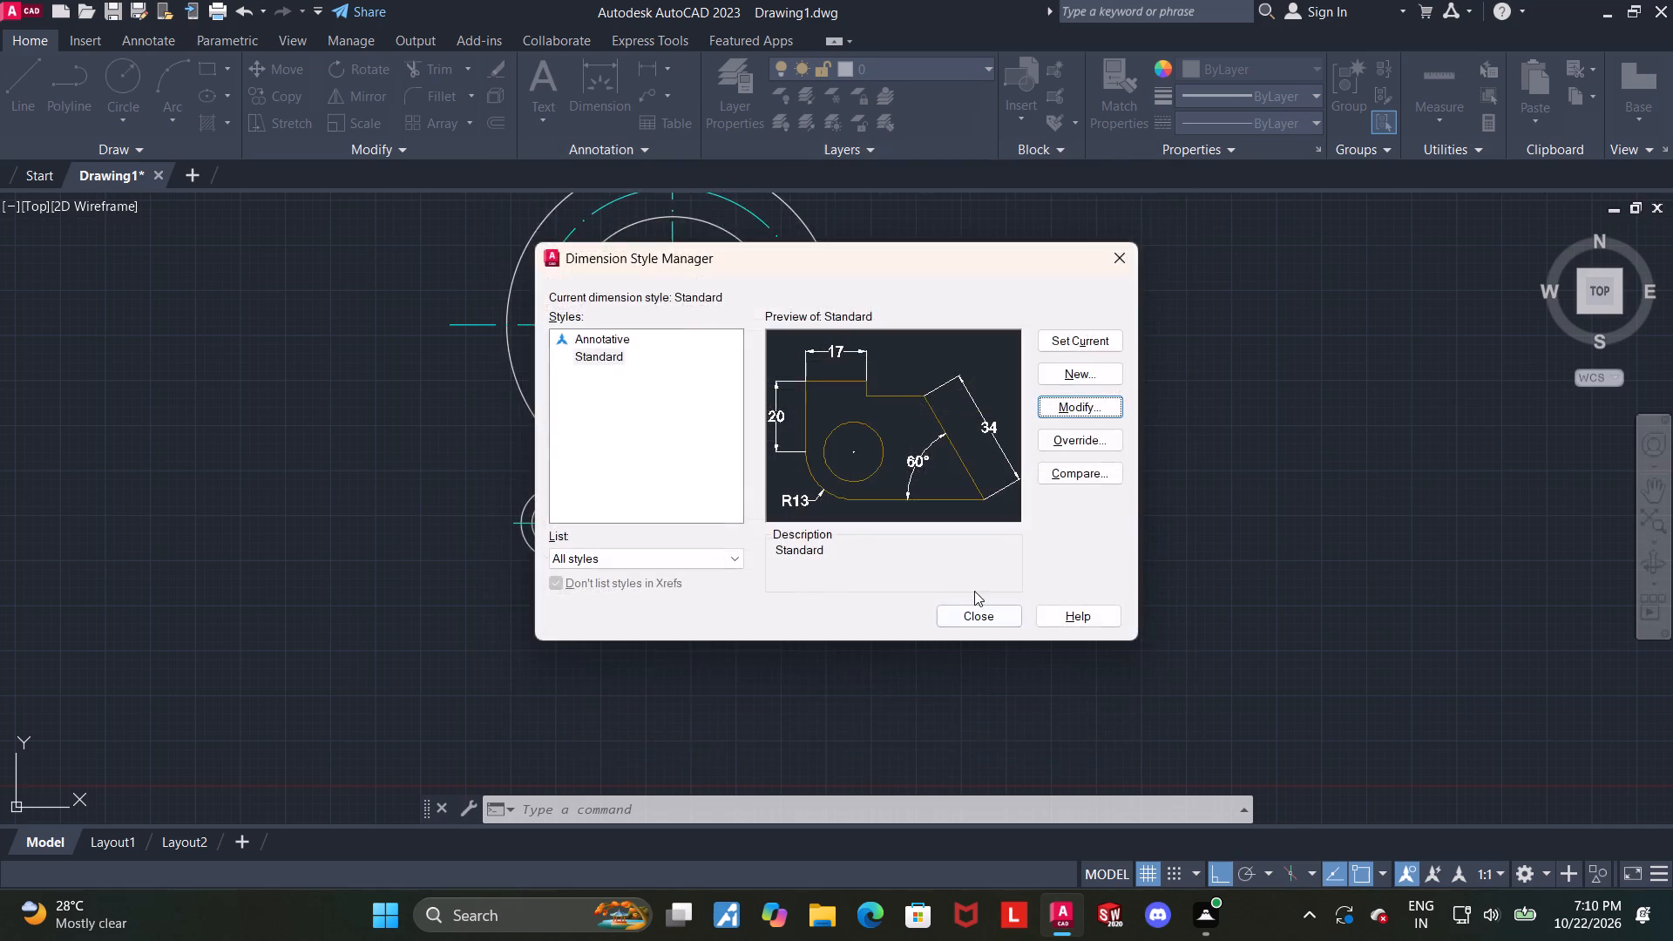
click(985, 613)
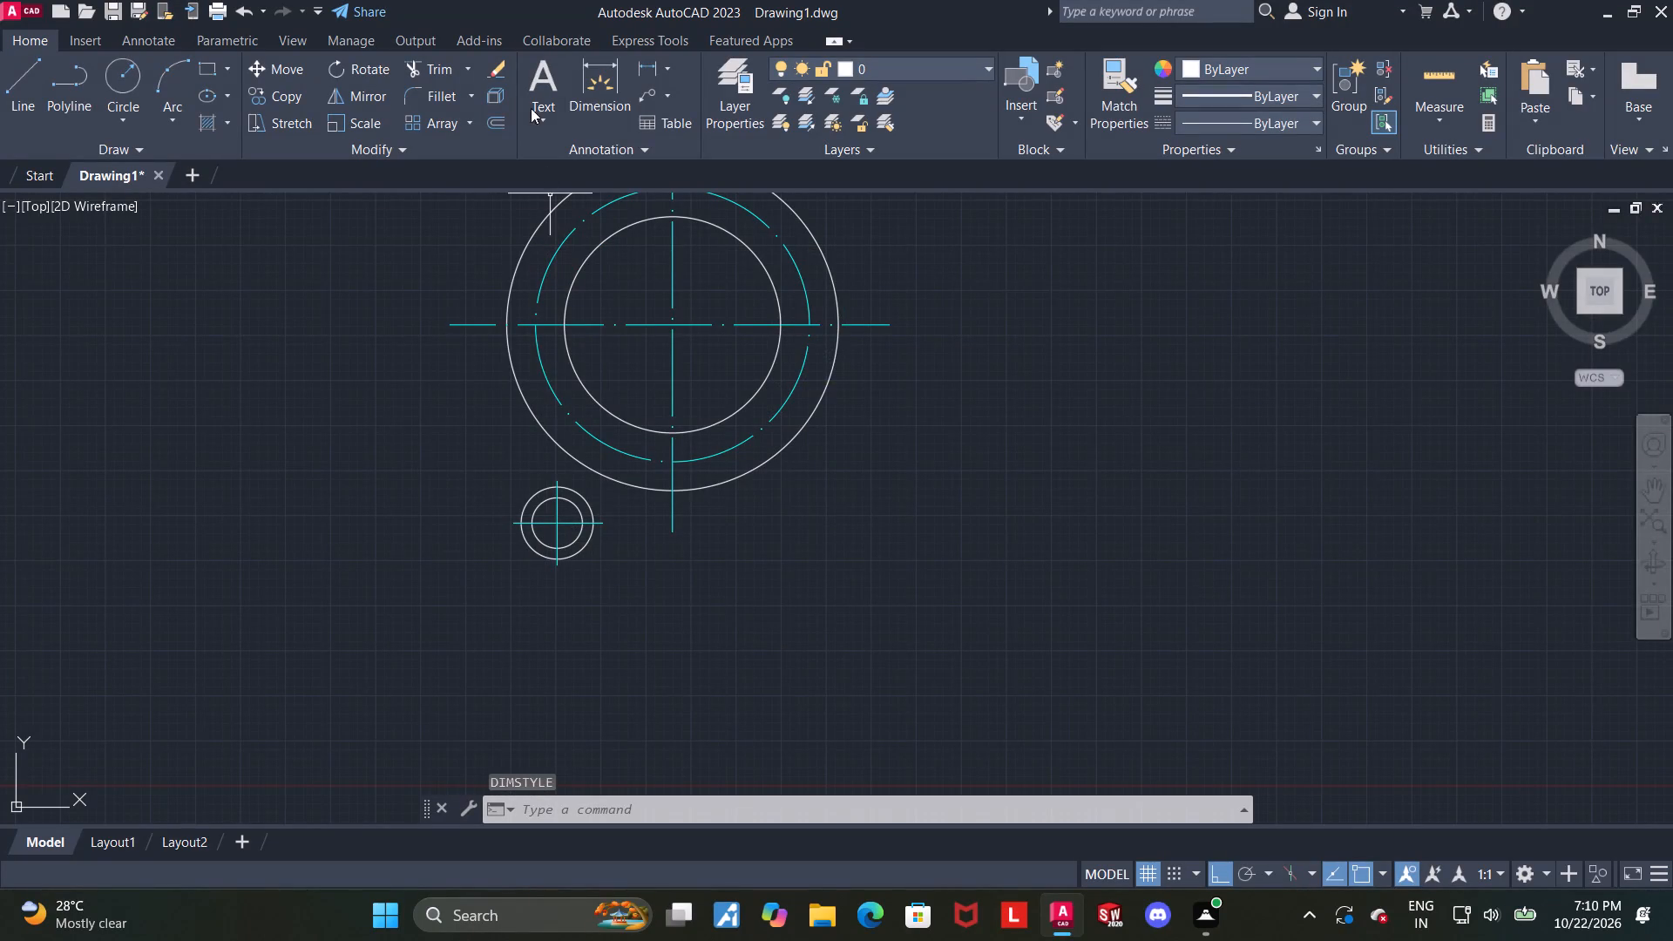
Dimension the horizontal distance between the main vertical center line's lower end and the lower-left outer small circle's bottom, placing it below the circle.
click(598, 85)
scroll(599, 520, up, 1)
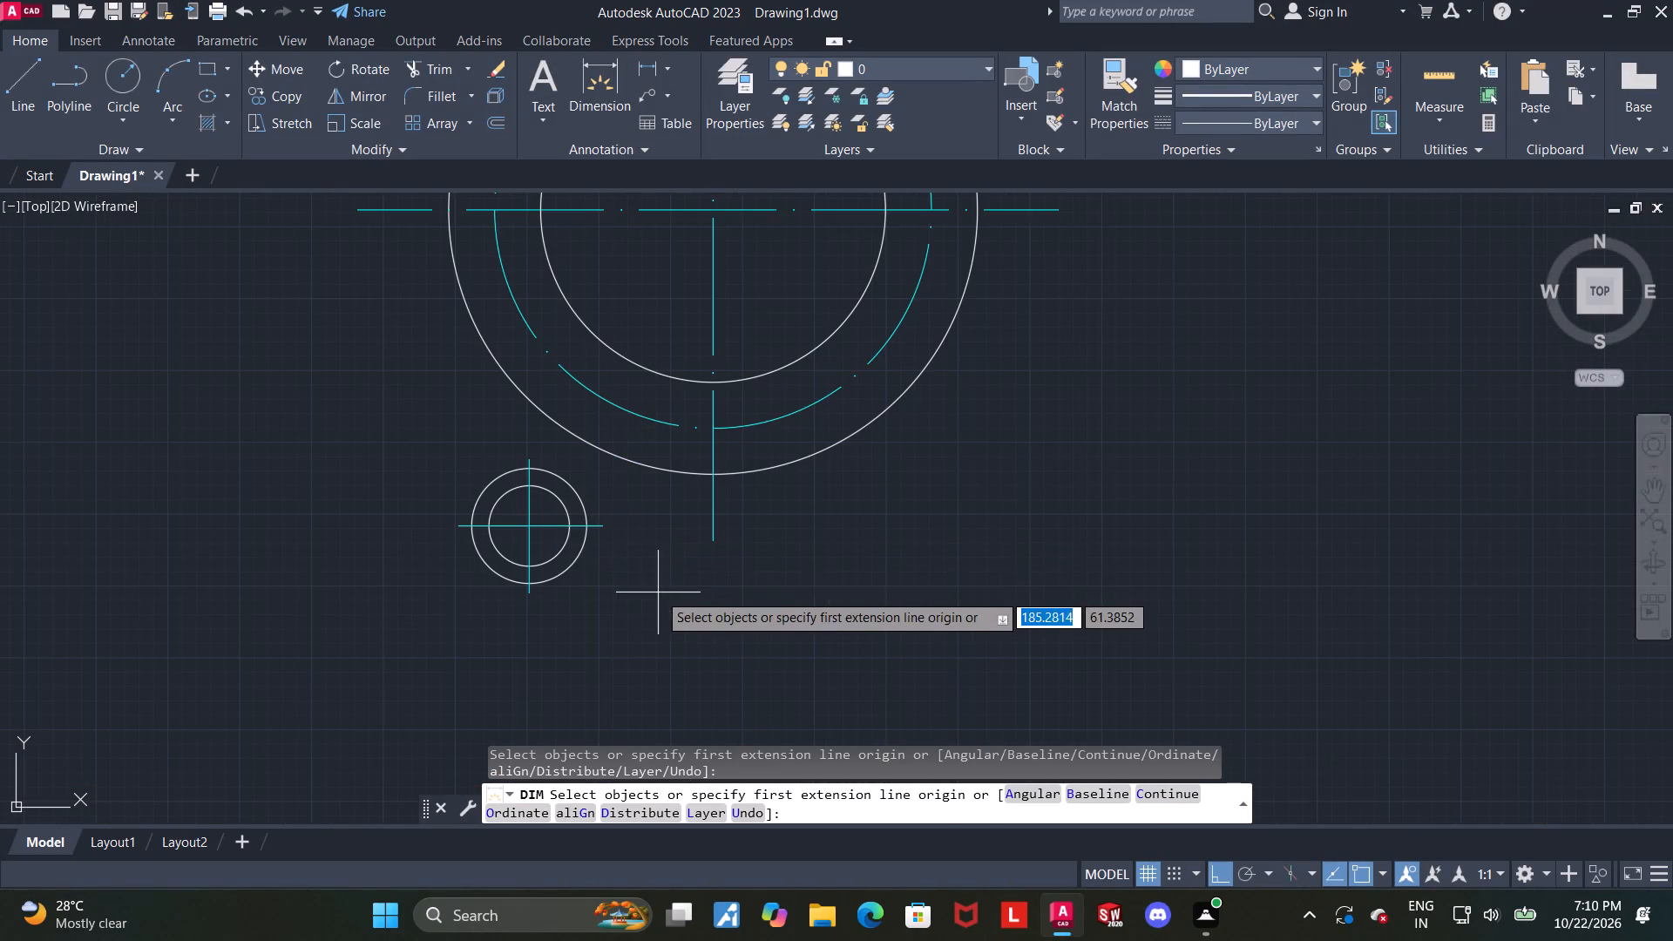
click(715, 543)
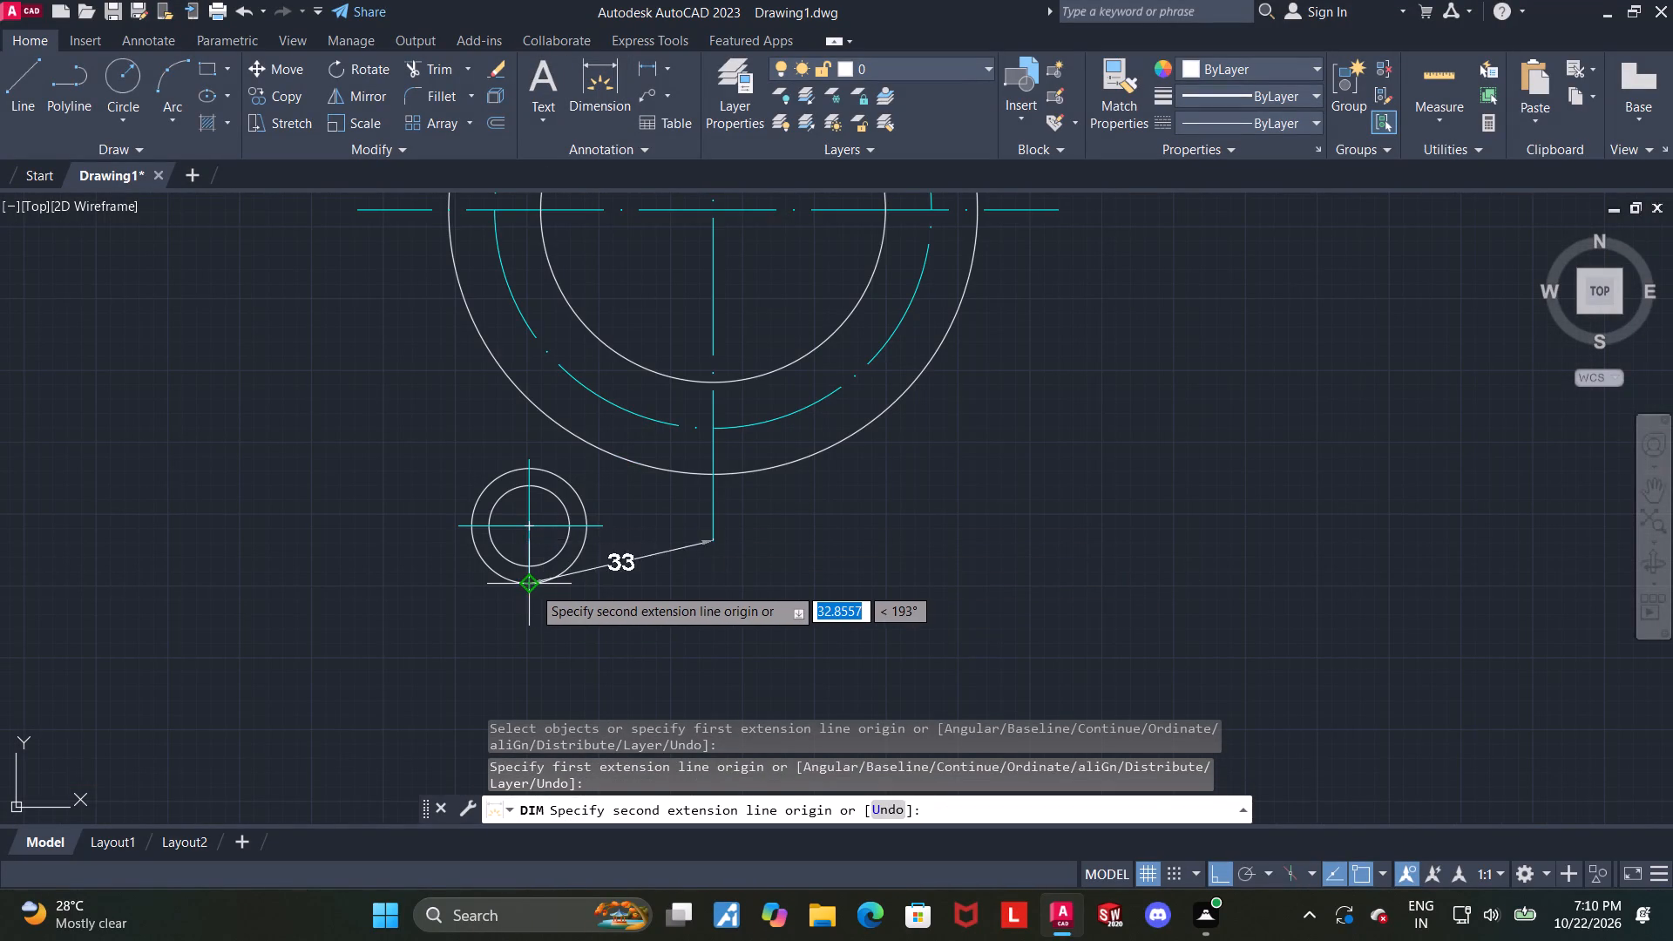
click(532, 589)
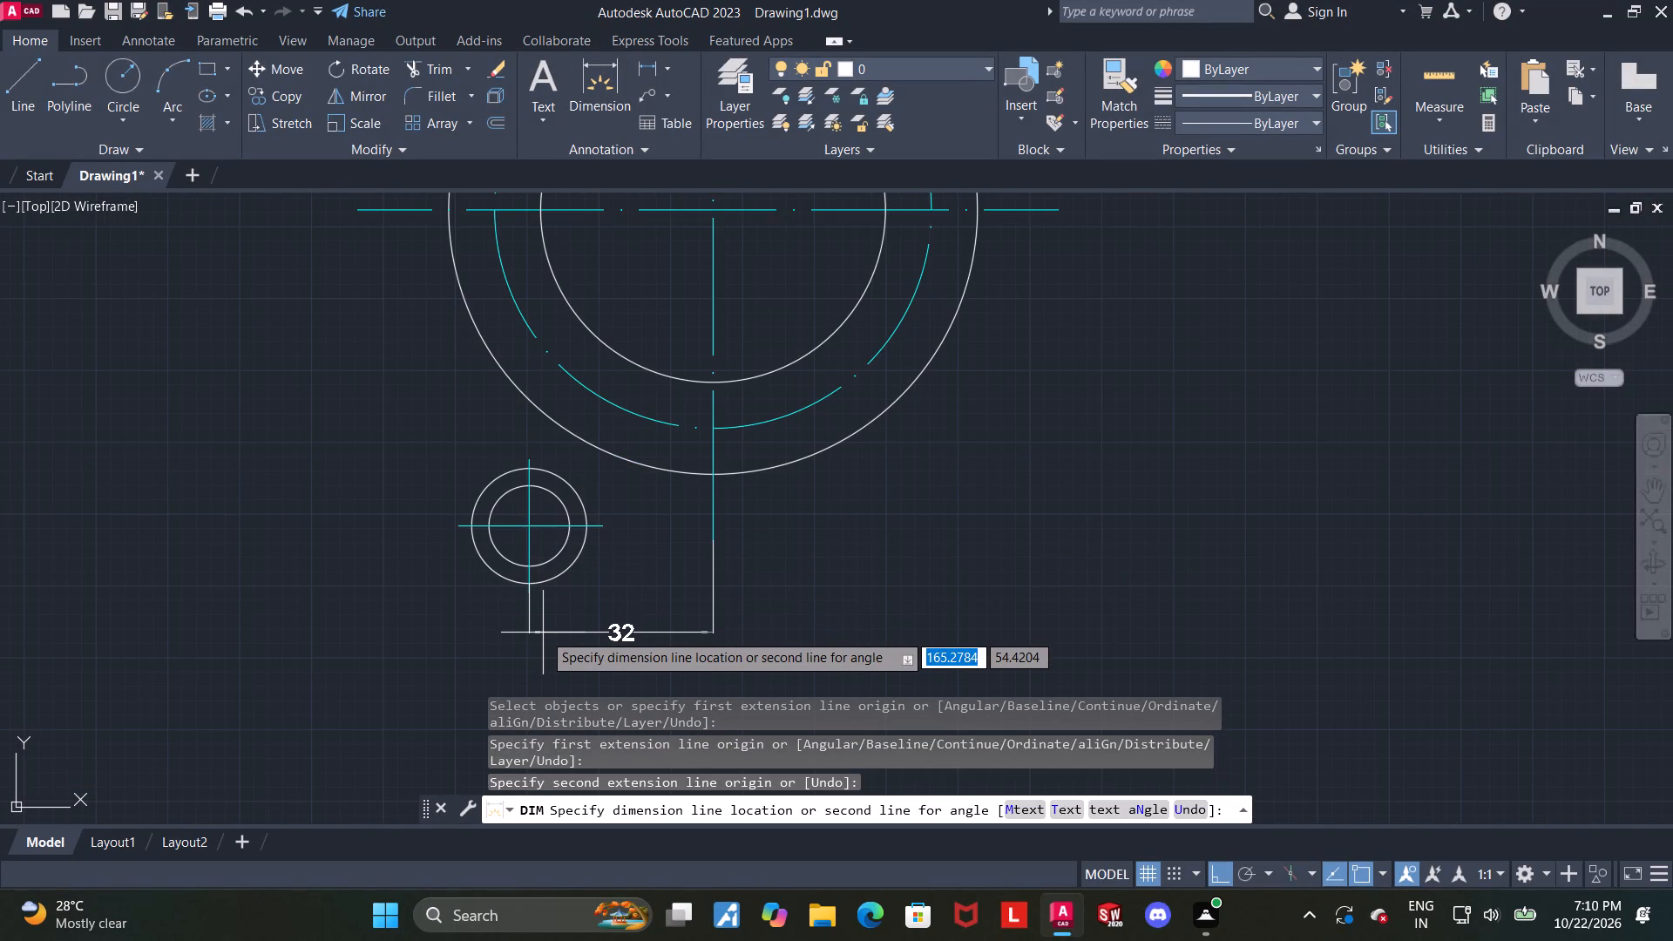
scroll(543, 633, down, 1)
click(543, 633)
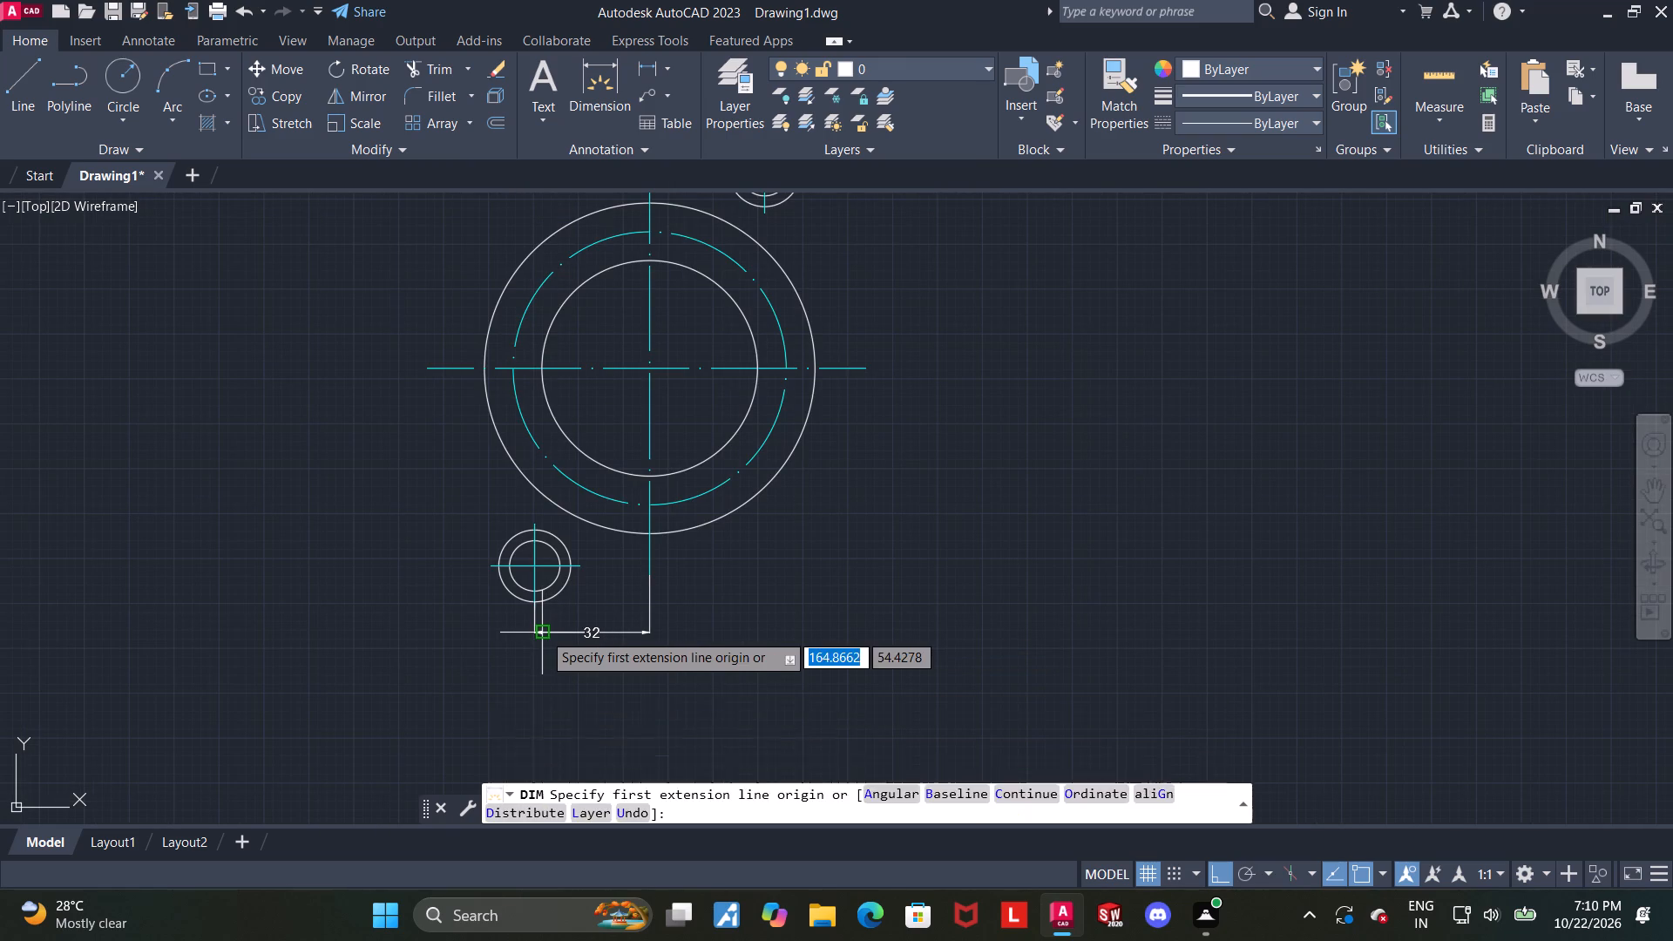
key(Escape)
middle_drag(670, 619, 716, 553)
scroll(633, 570, up, 1)
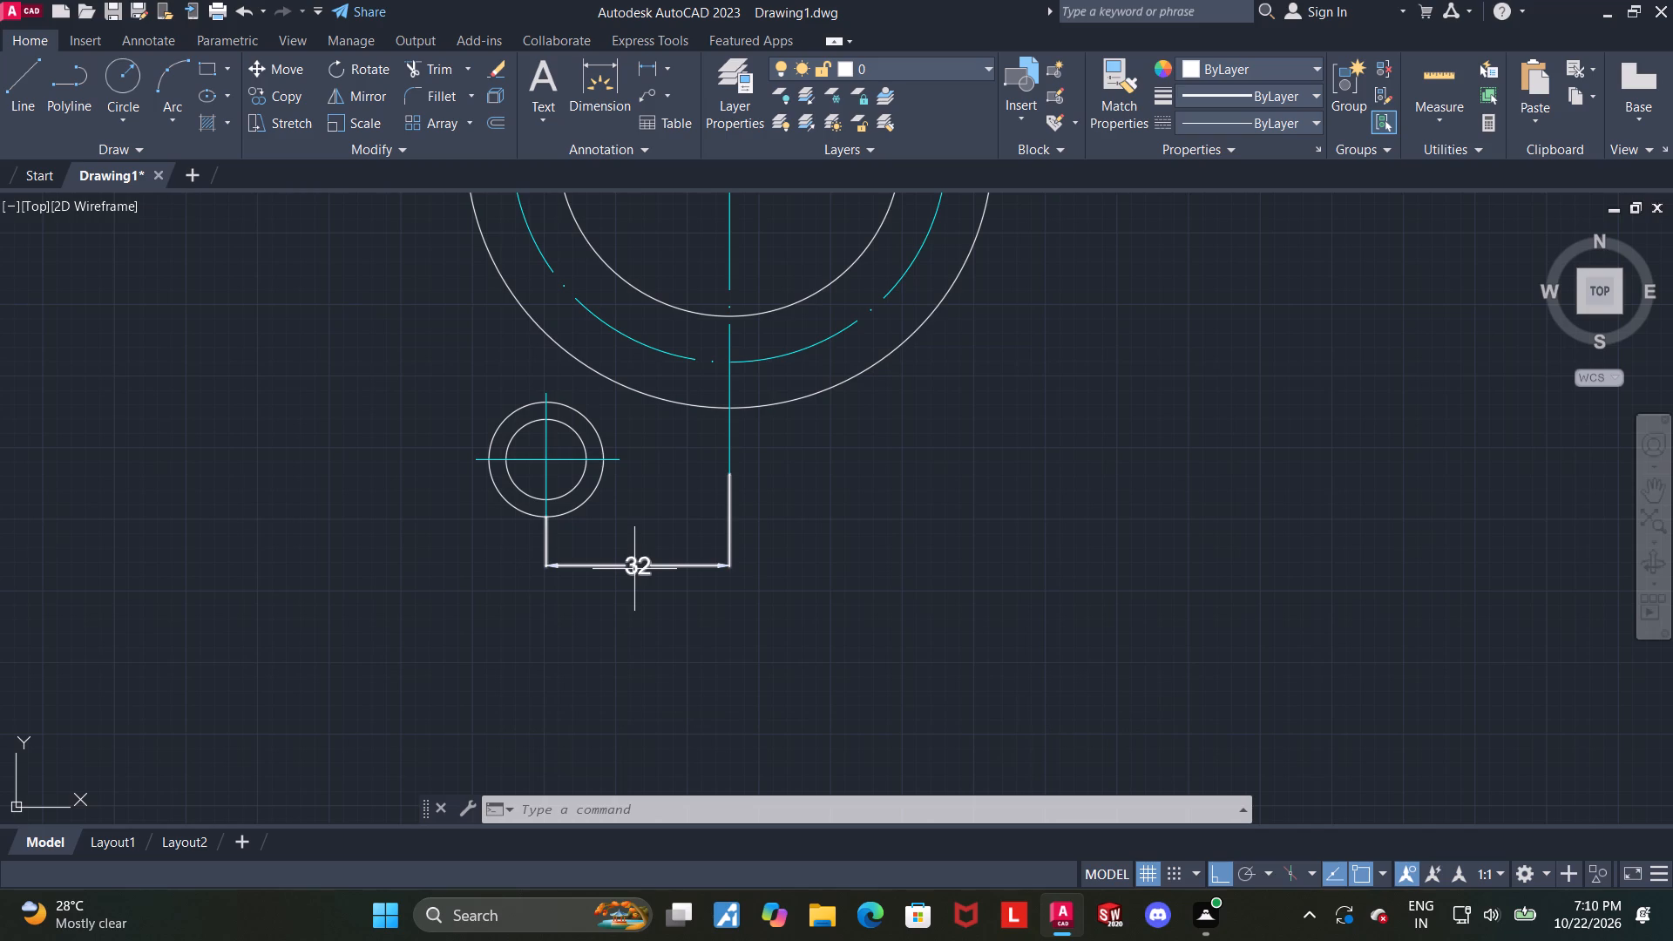
key(Escape)
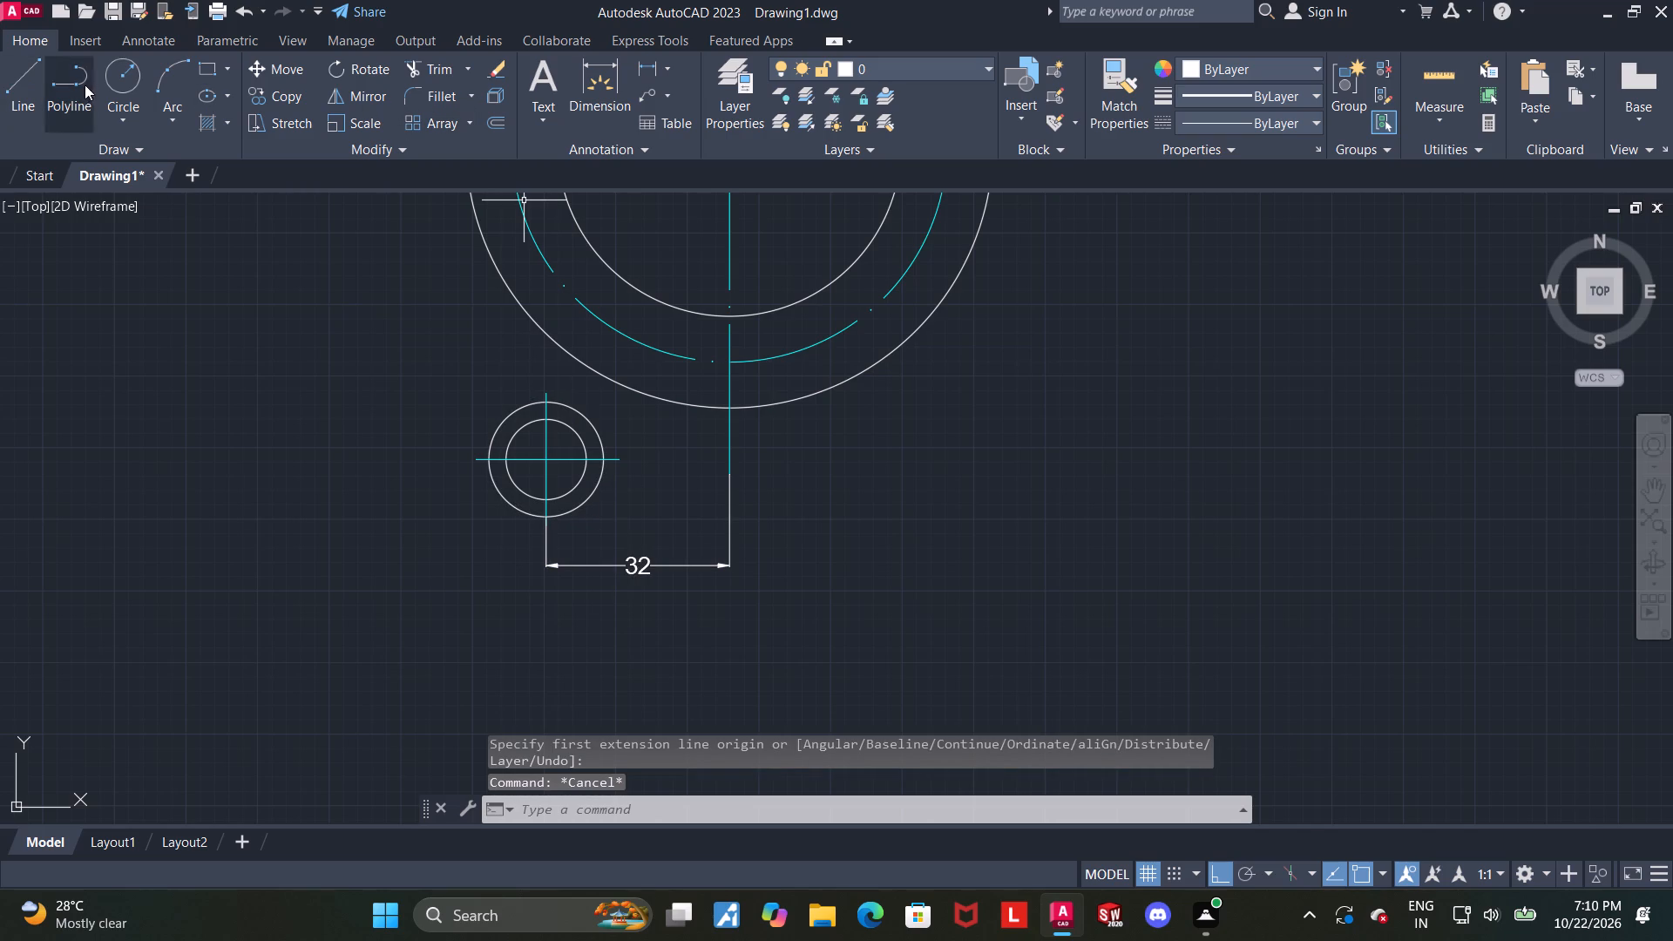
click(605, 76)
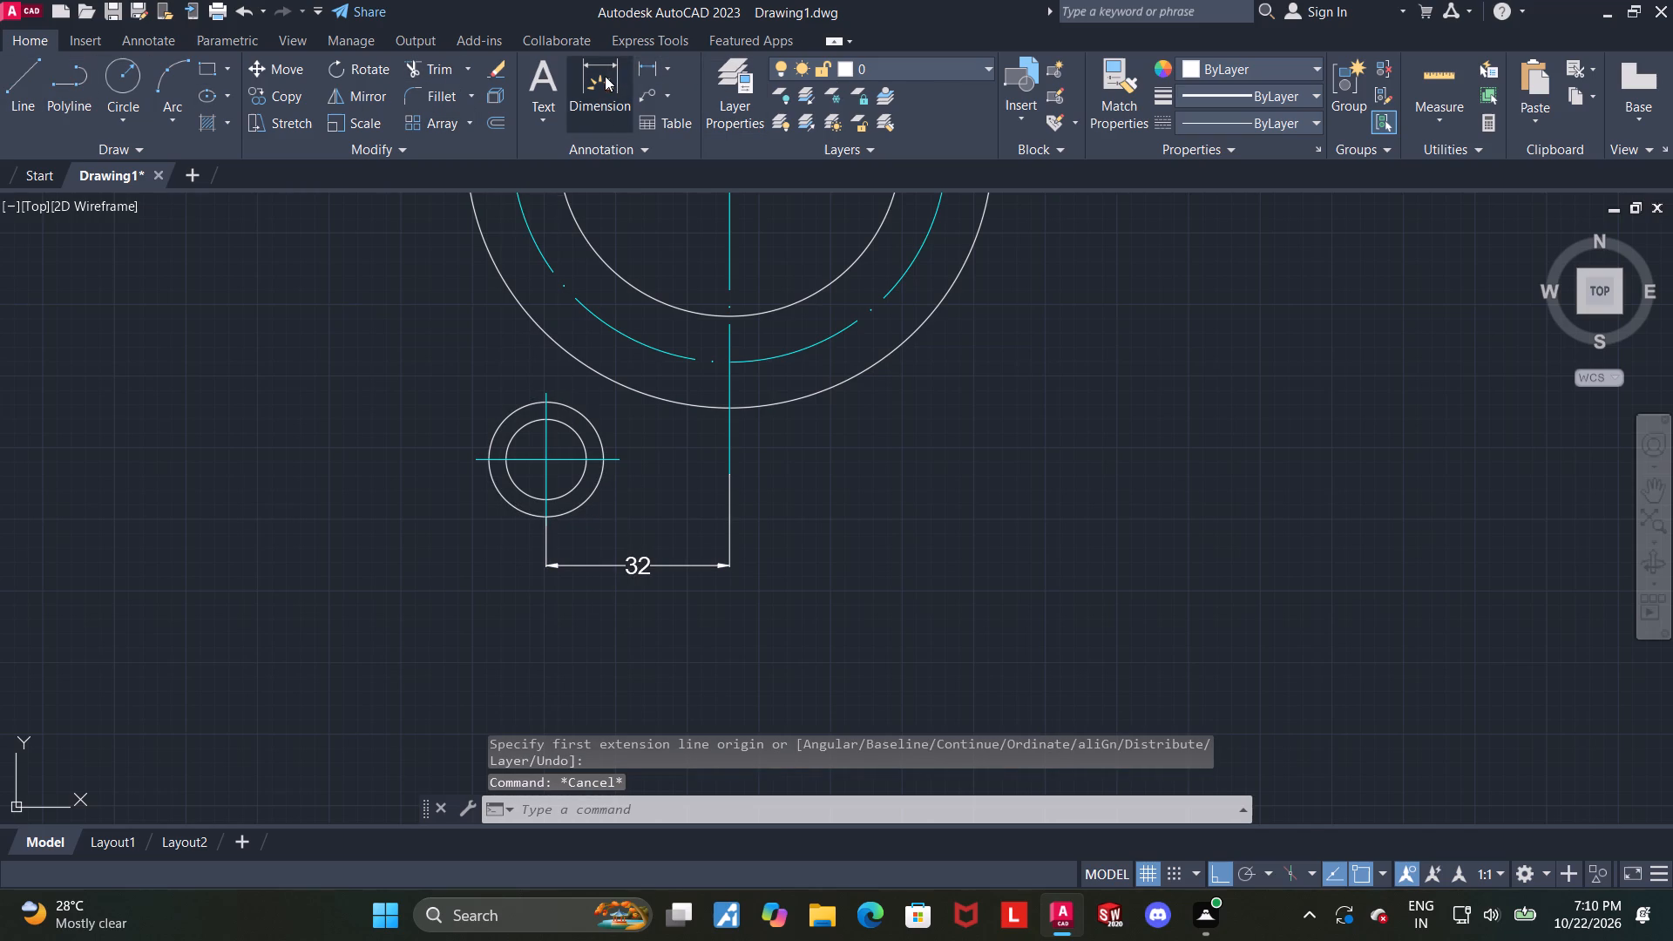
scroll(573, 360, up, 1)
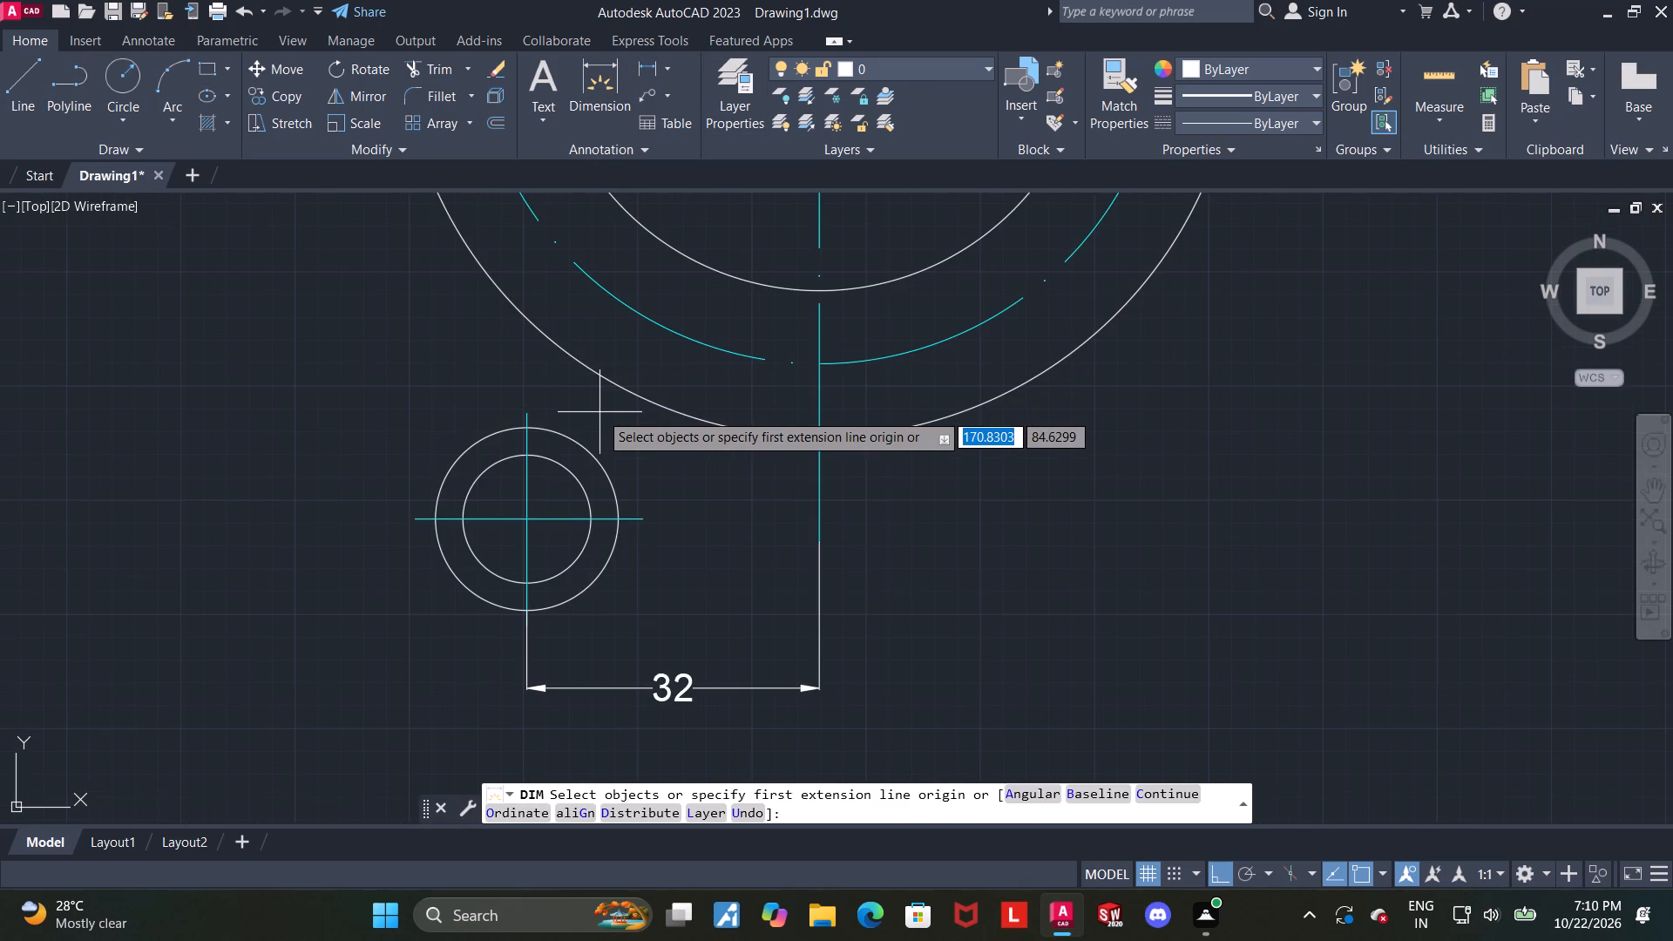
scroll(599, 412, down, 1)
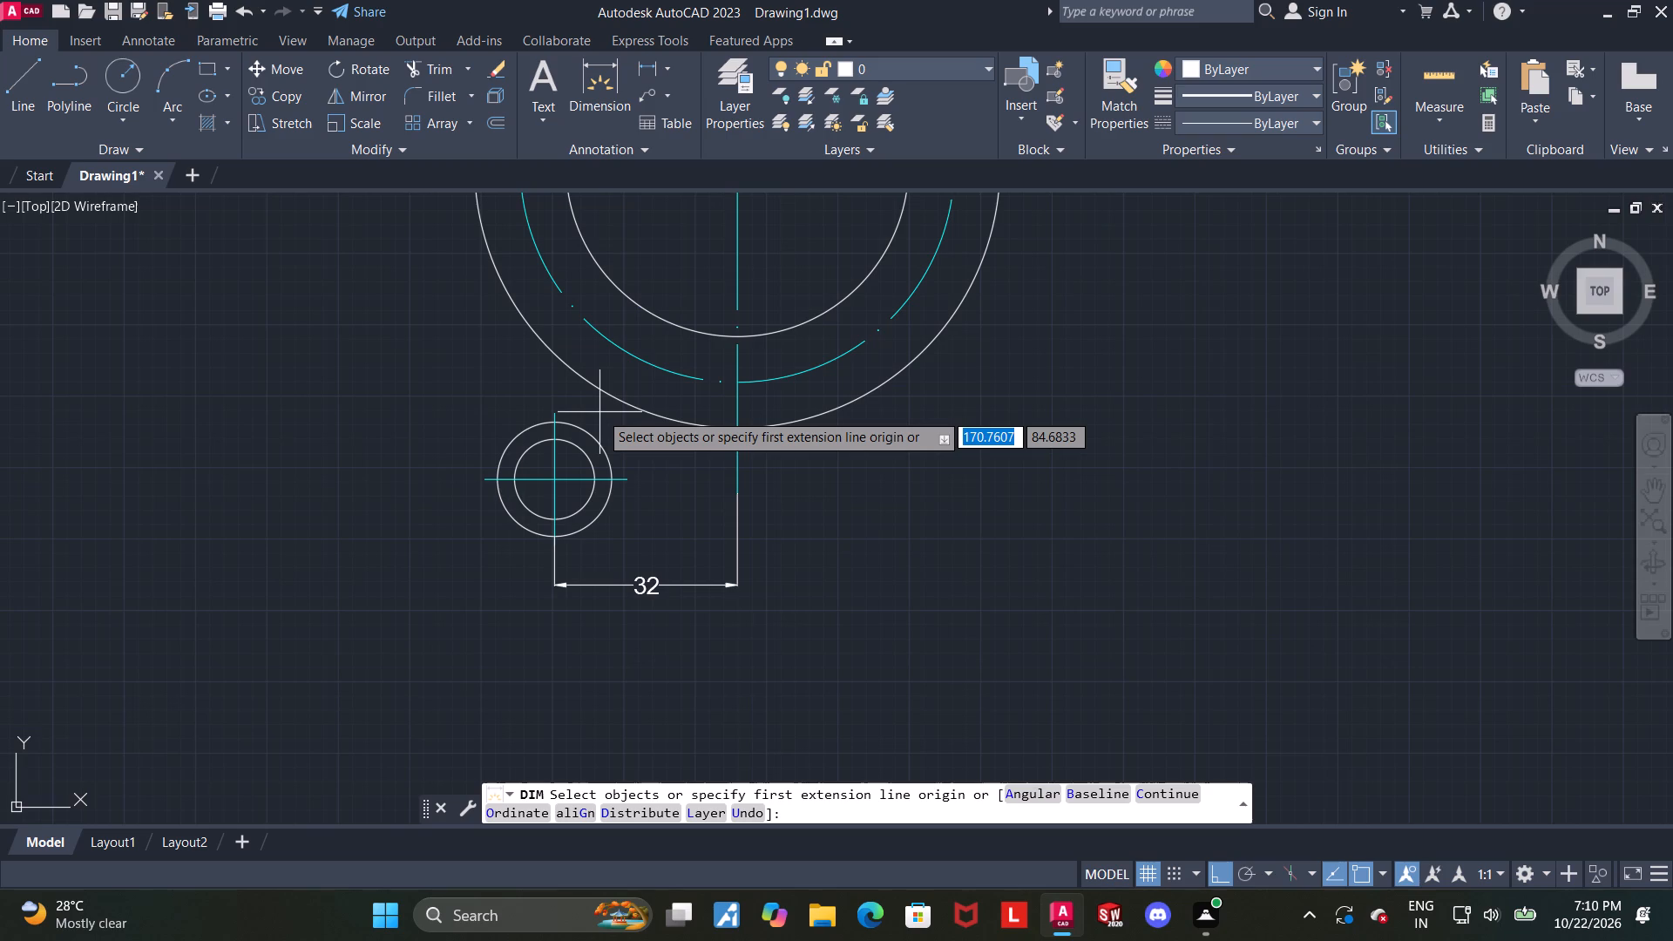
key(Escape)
Delete the outer circle of the lower-left small concentric pair.
click(606, 451)
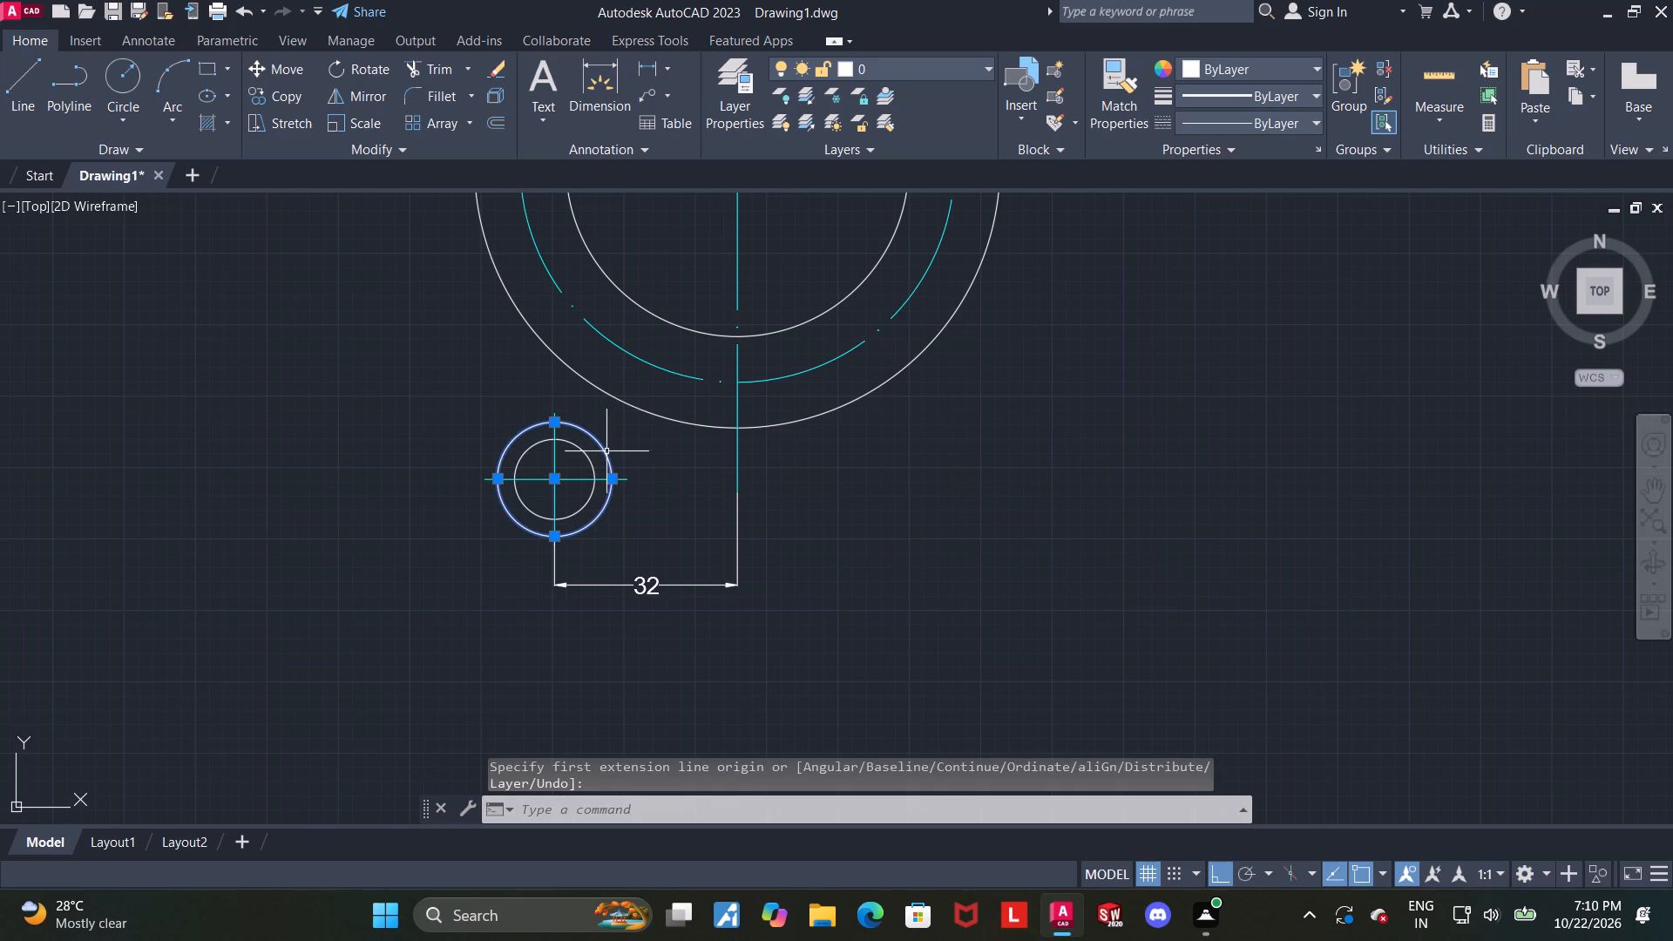
key(Delete)
Draw a vertical line from the large outer circle's left quadrant down to about the level of the horizontal dimension line.
scroll(582, 448, down, 2)
scroll(584, 431, up, 1)
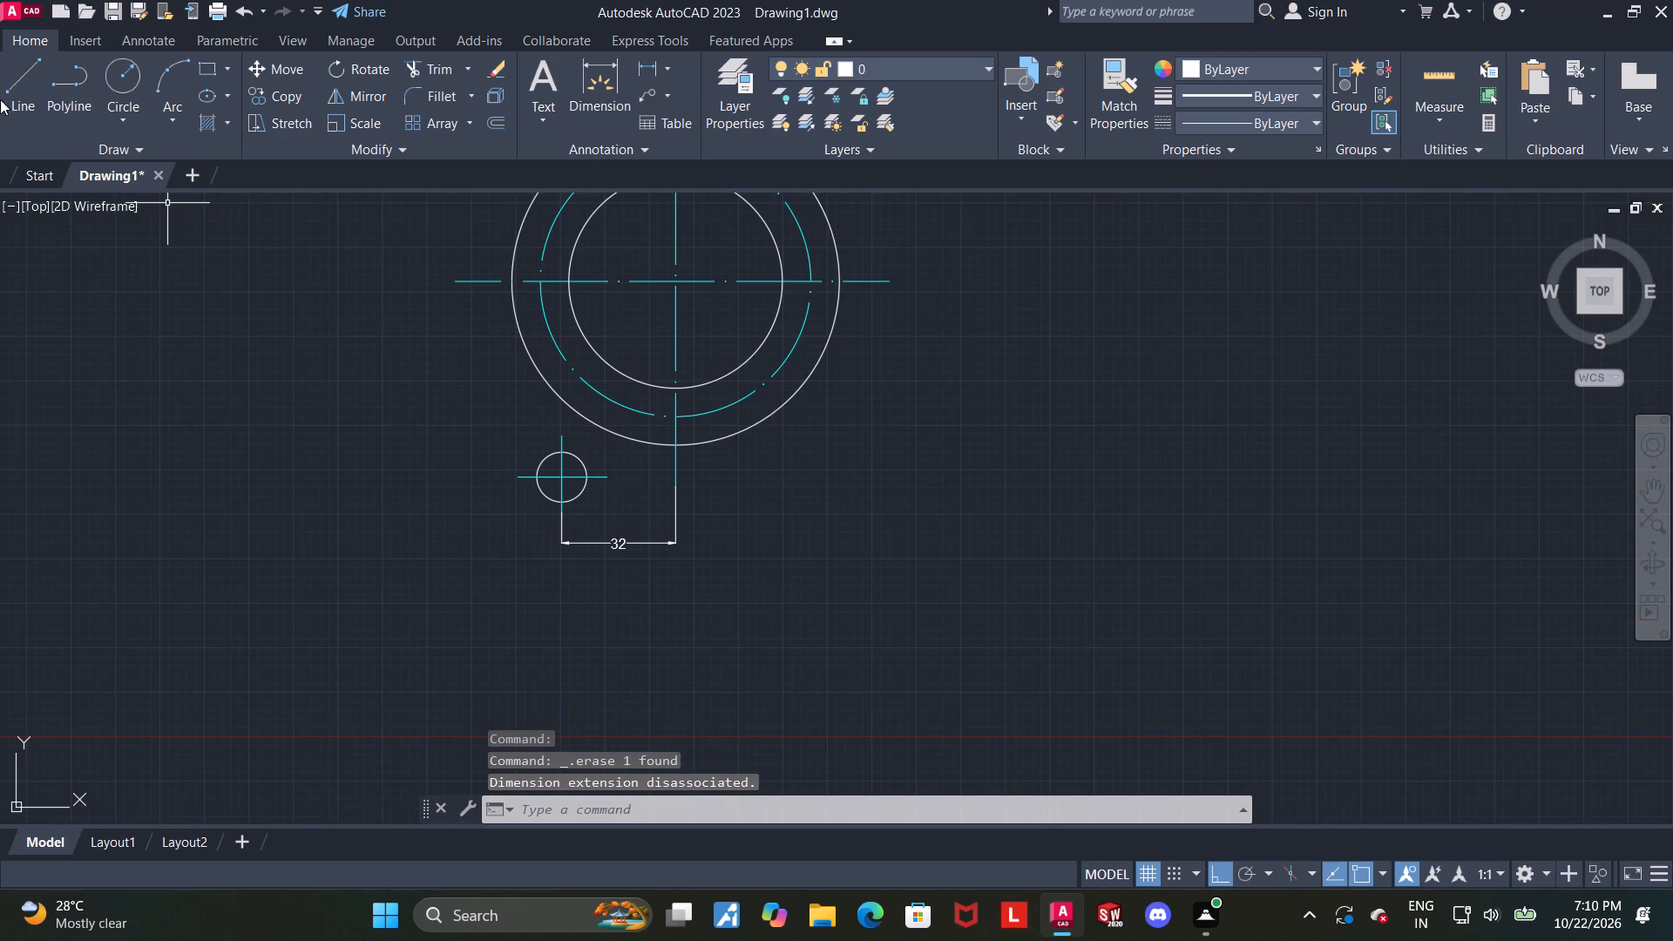
click(3, 97)
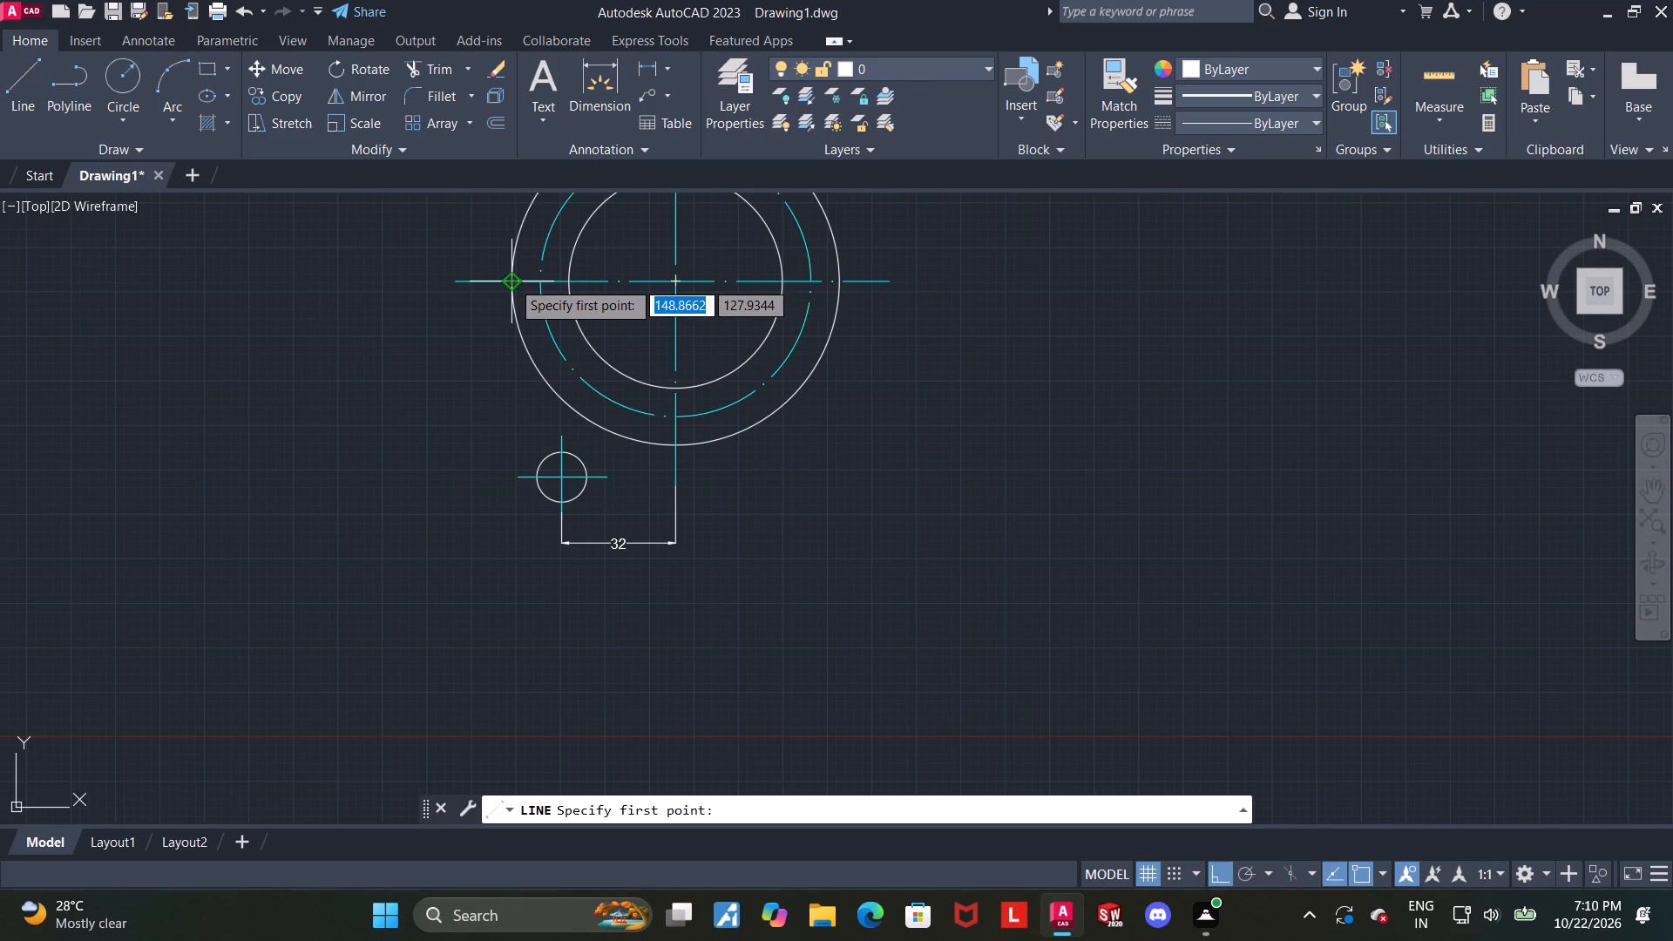
scroll(511, 291, up, 3)
click(503, 250)
scroll(491, 322, down, 2)
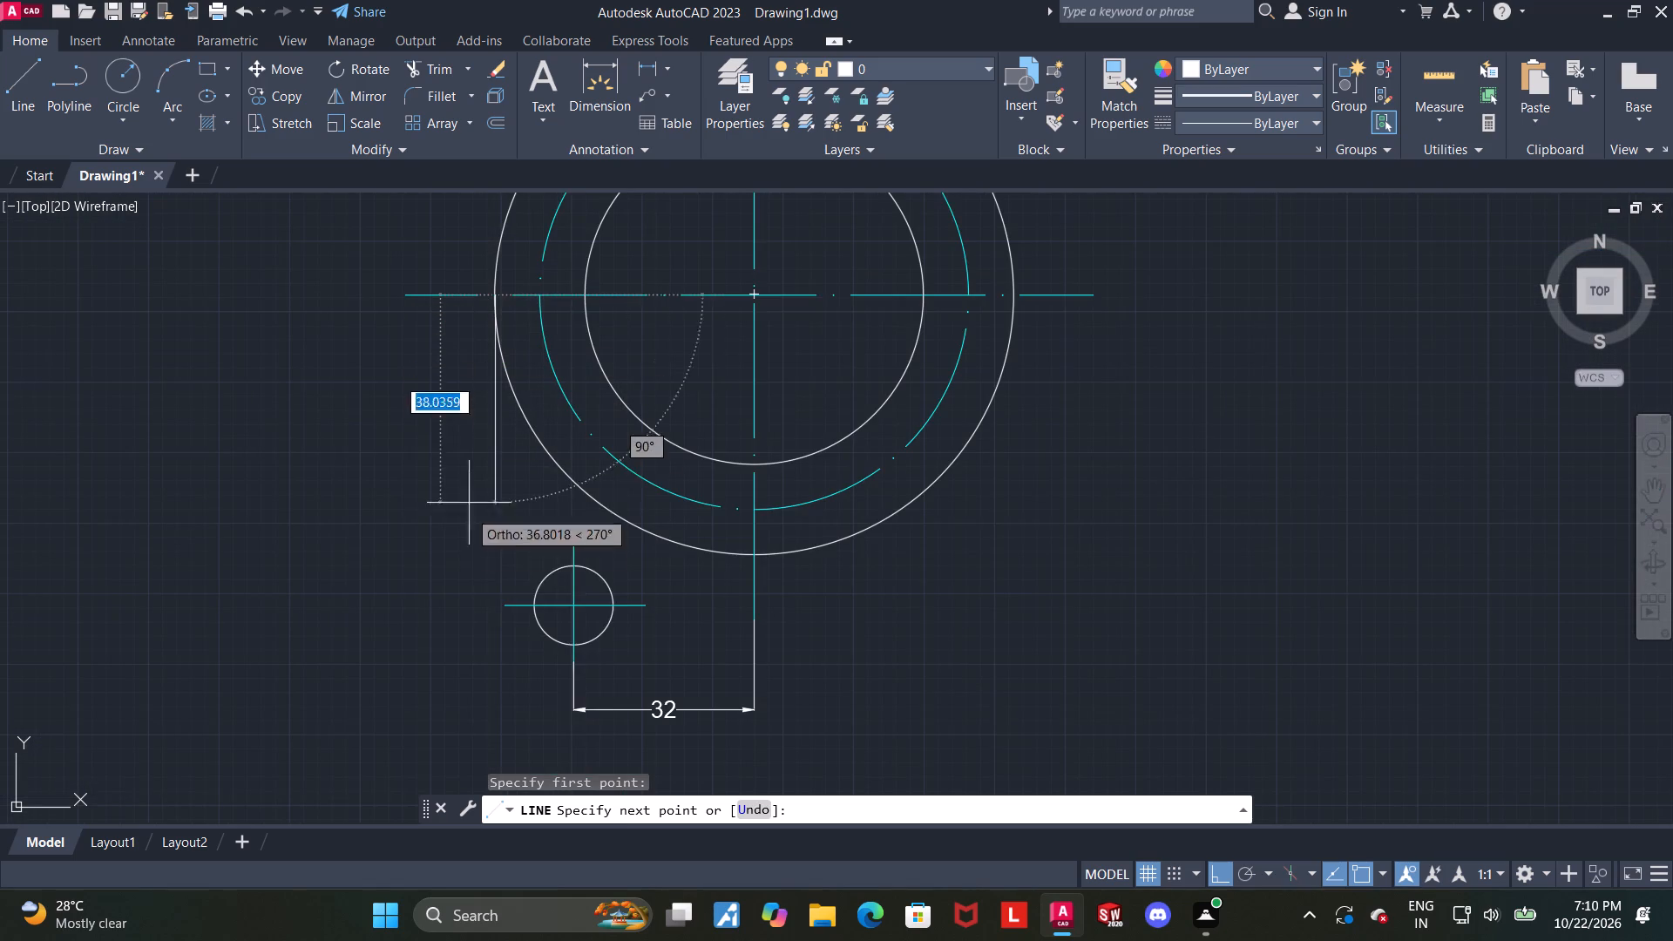
click(464, 711)
key(Escape)
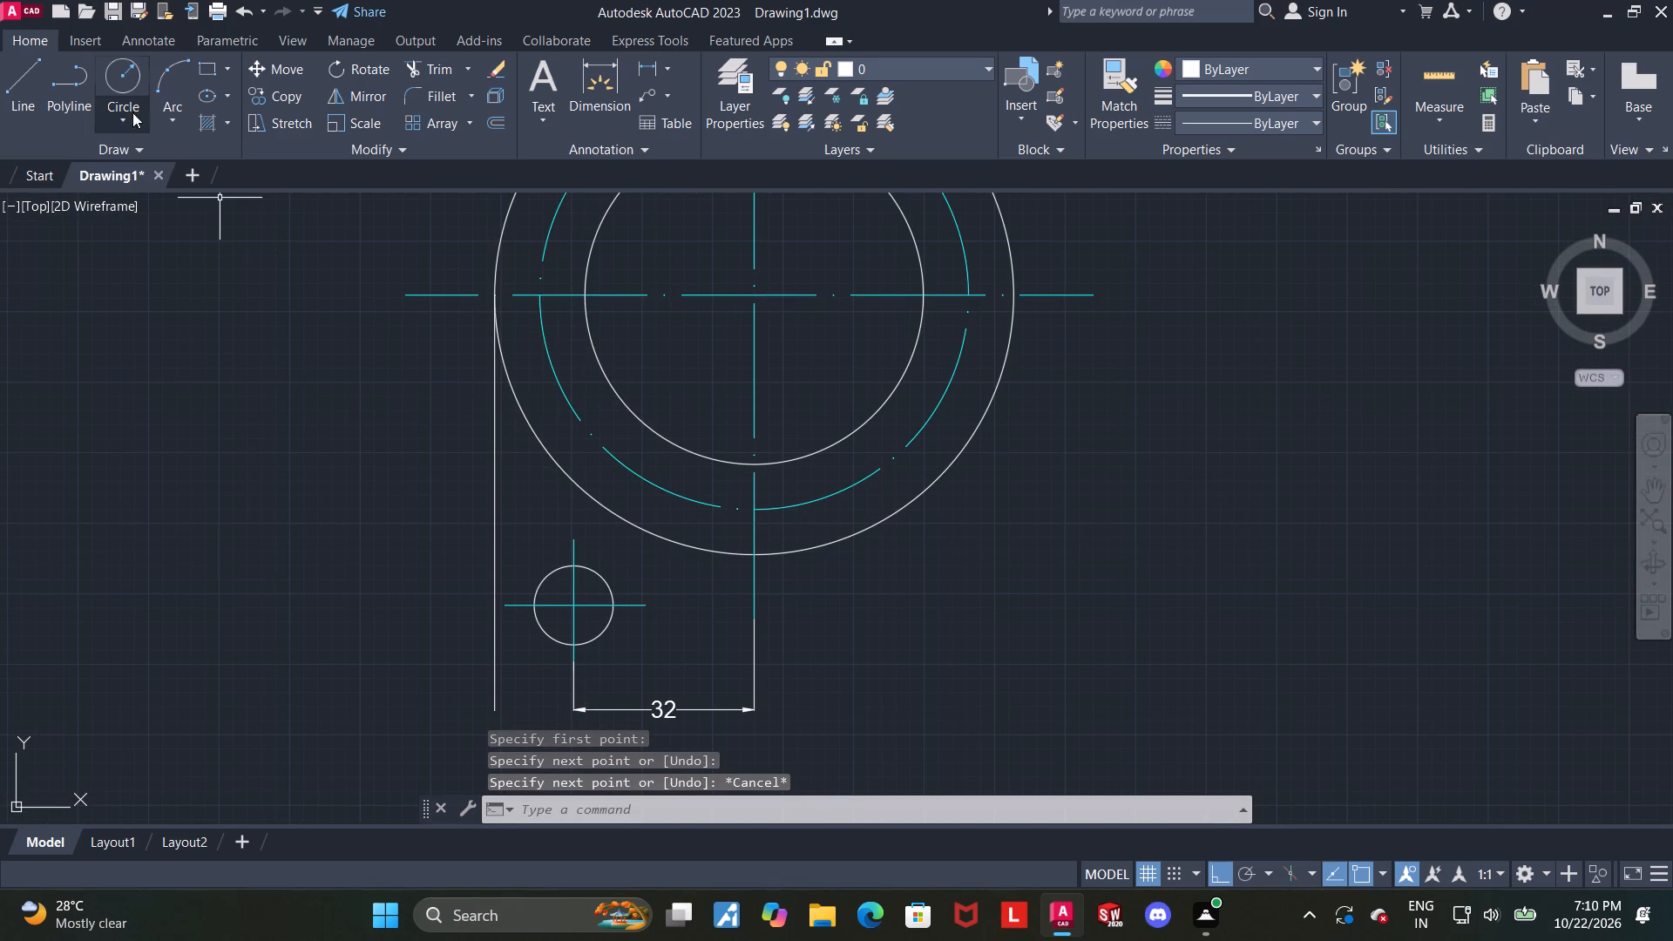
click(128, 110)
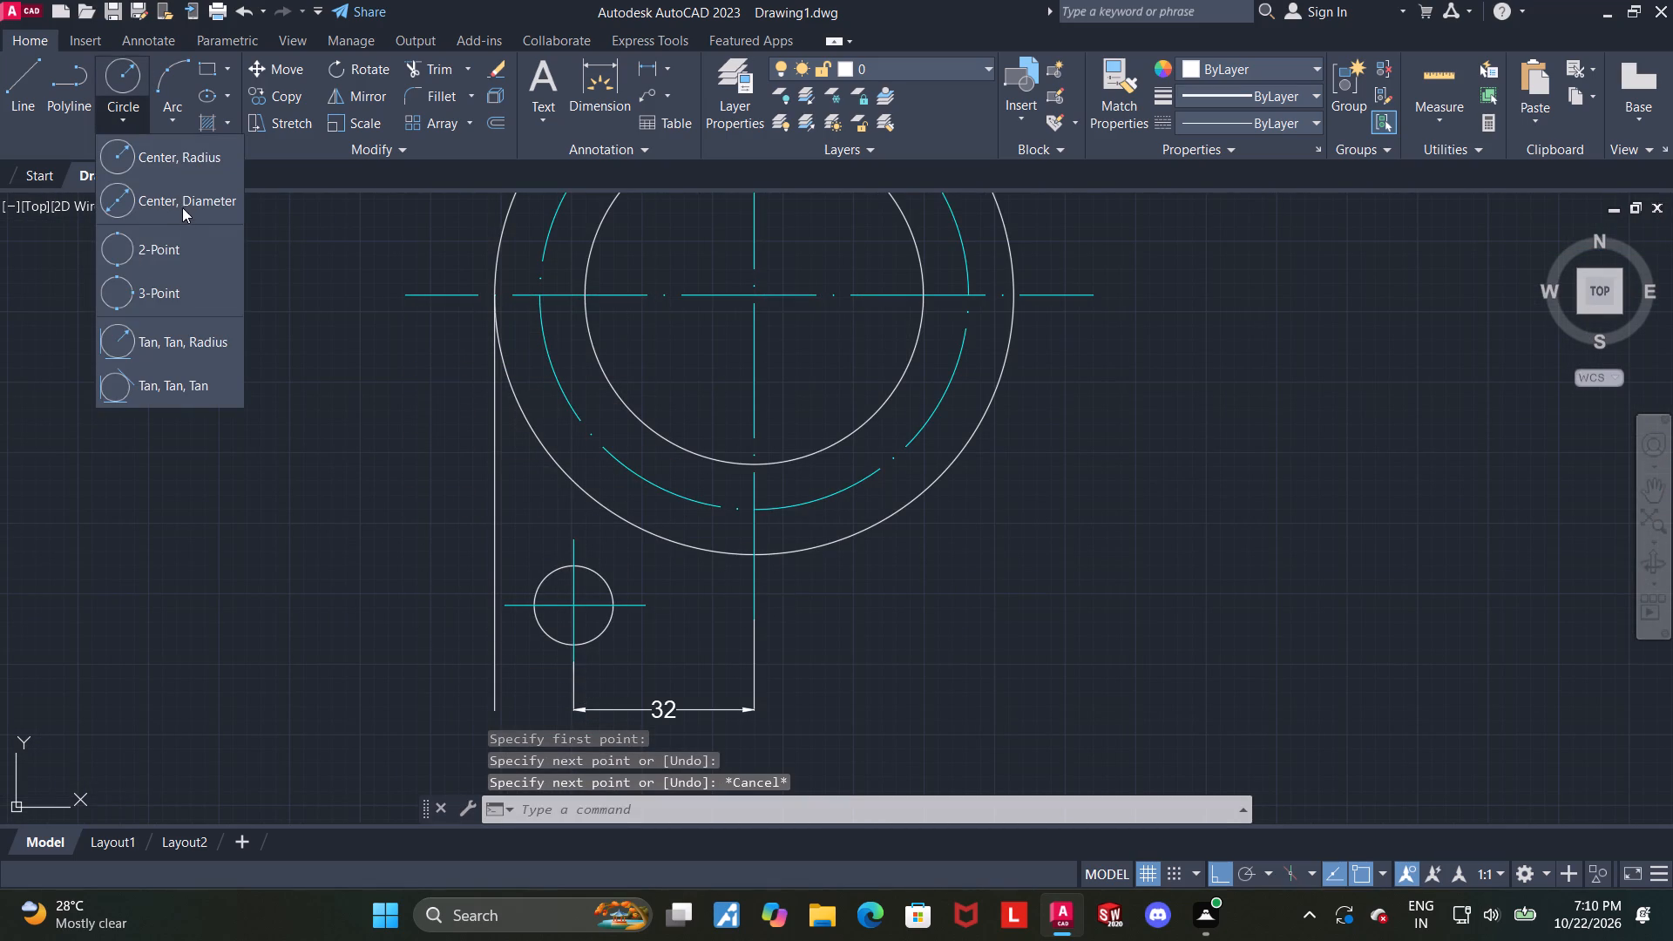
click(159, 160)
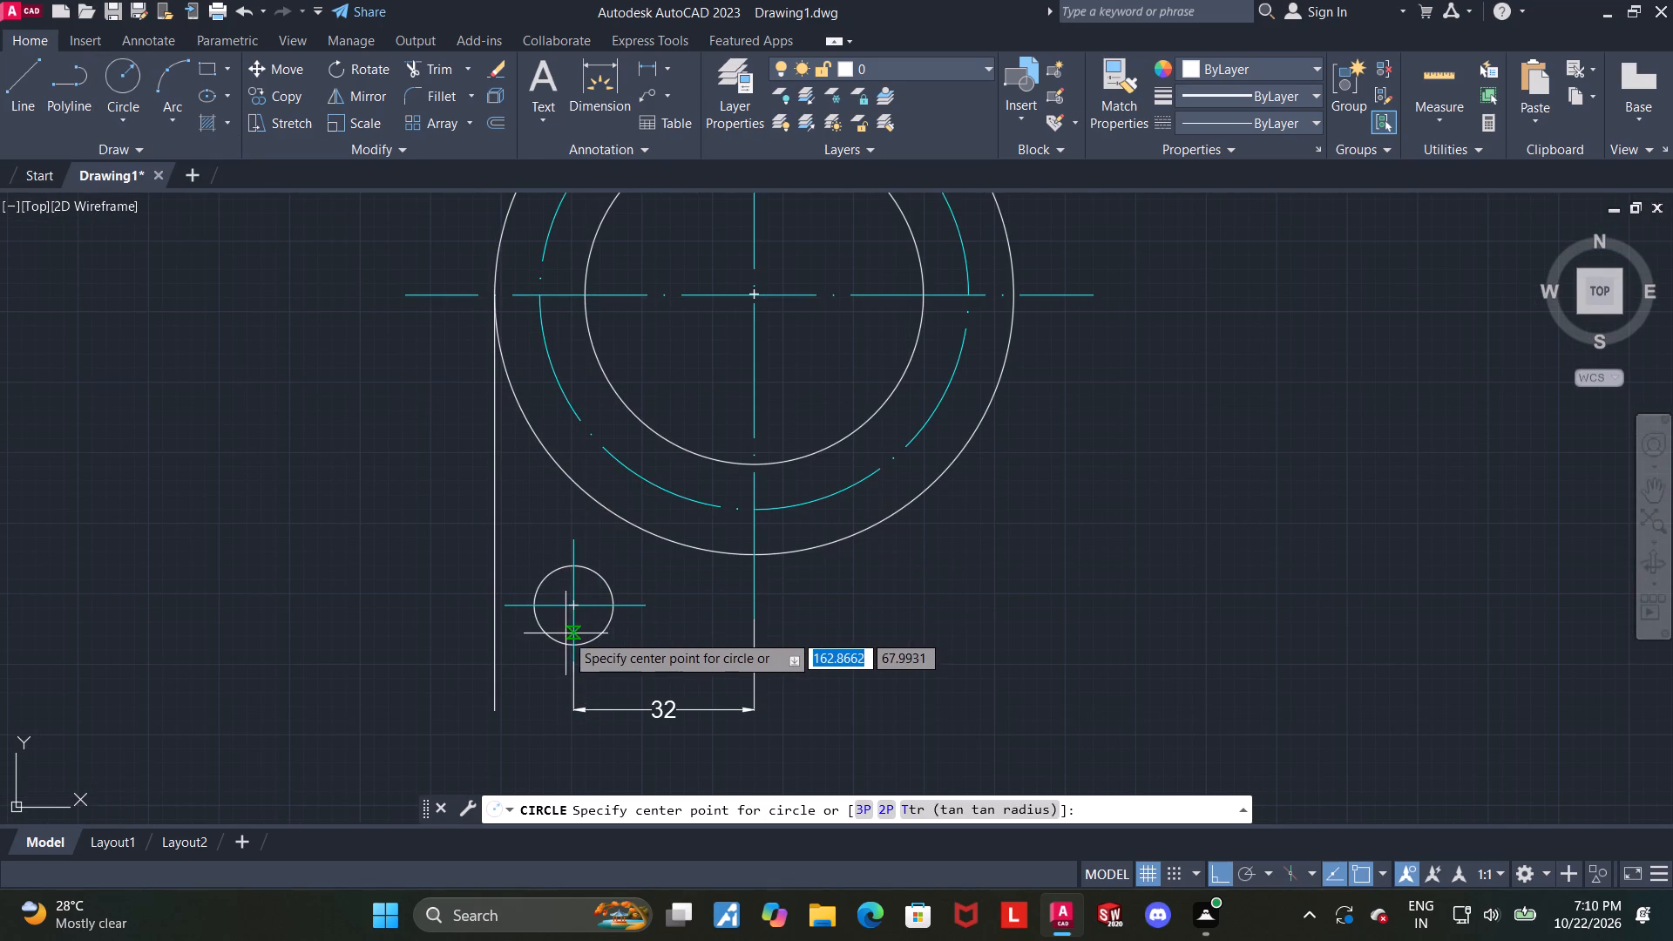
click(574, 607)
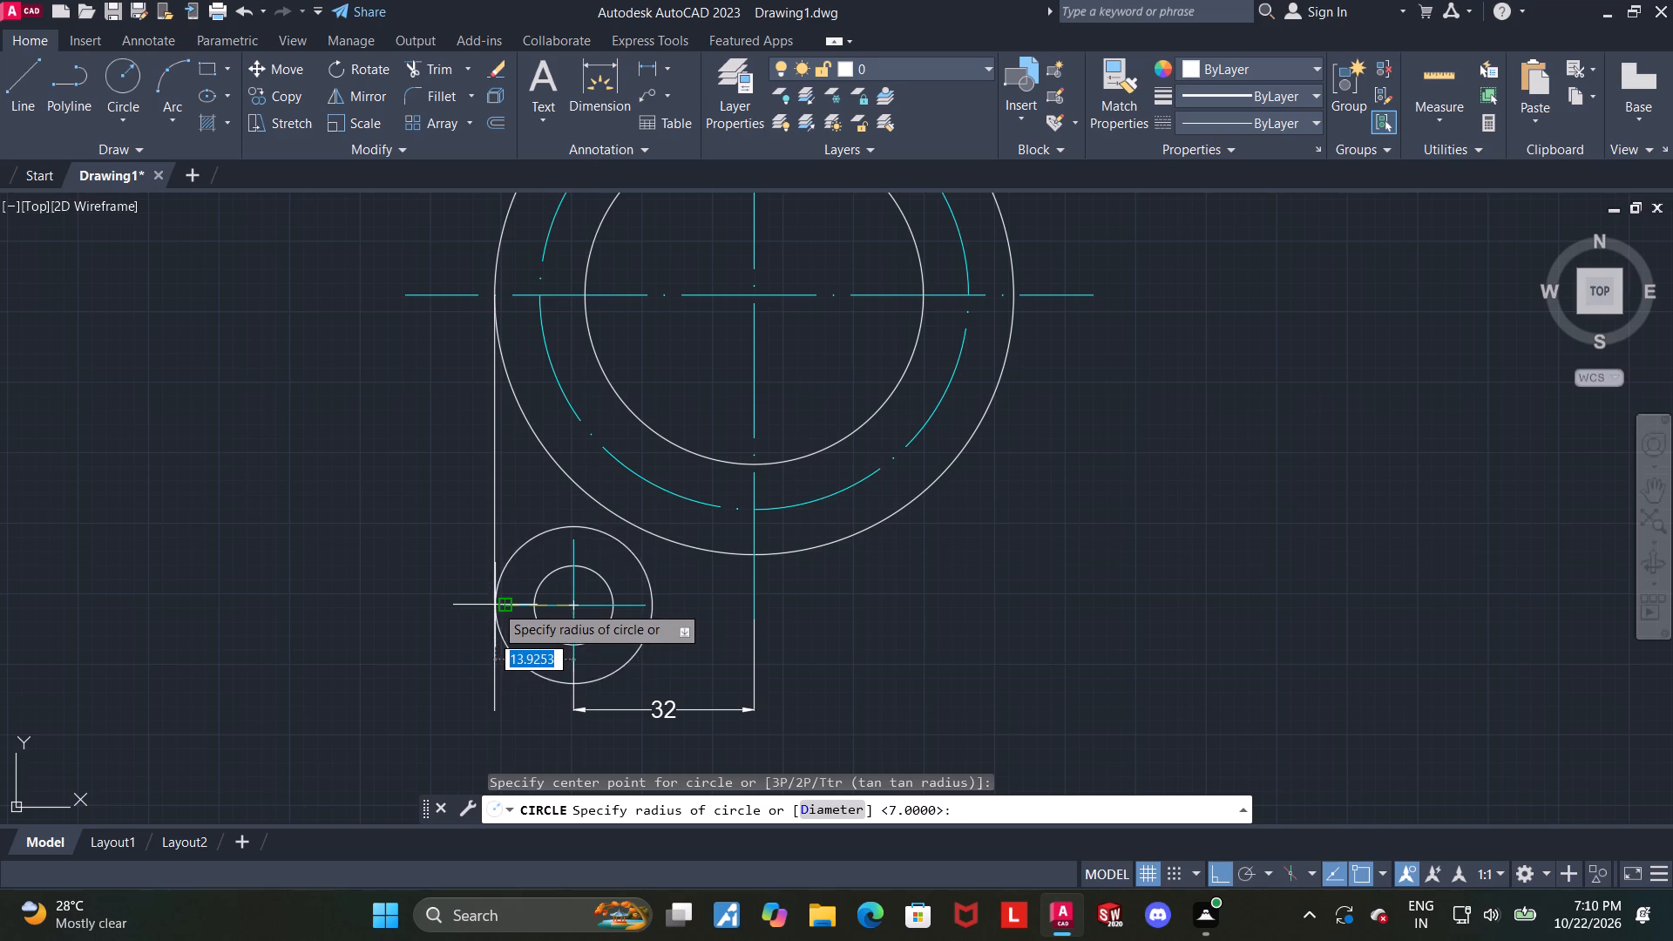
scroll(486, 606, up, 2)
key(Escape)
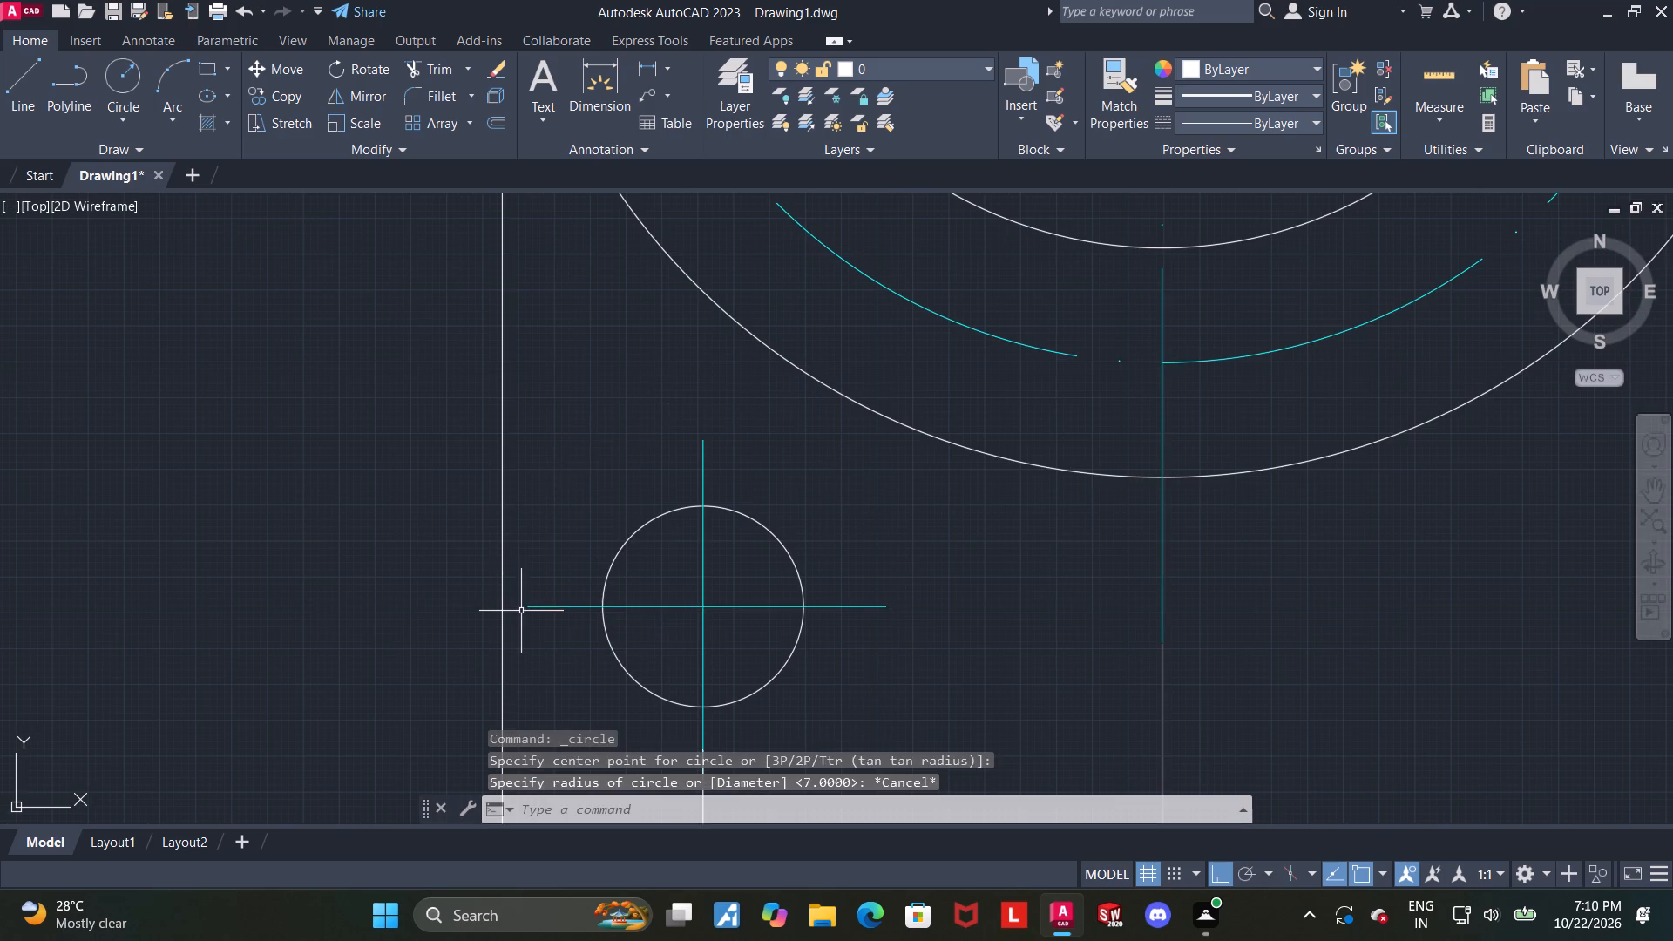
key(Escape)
Extend the lower-left circle's horizontal center line leftward past the vertical tangent line by drawing a line from its end and joining both.
click(25, 78)
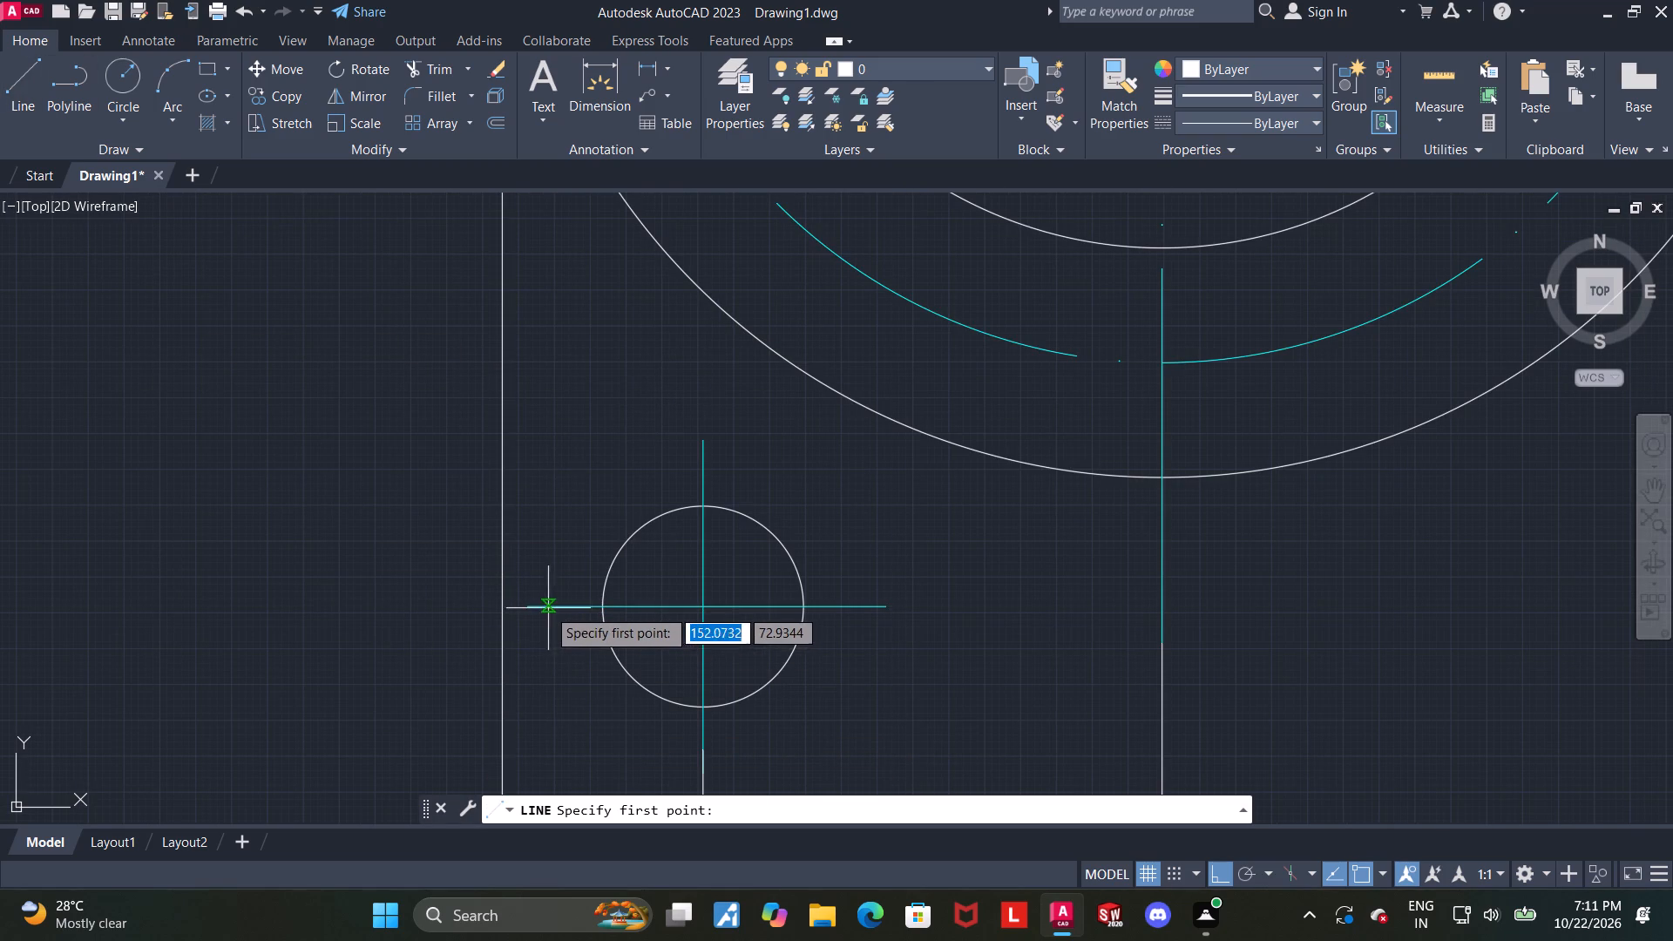
click(531, 607)
click(403, 606)
key(Escape)
click(544, 628)
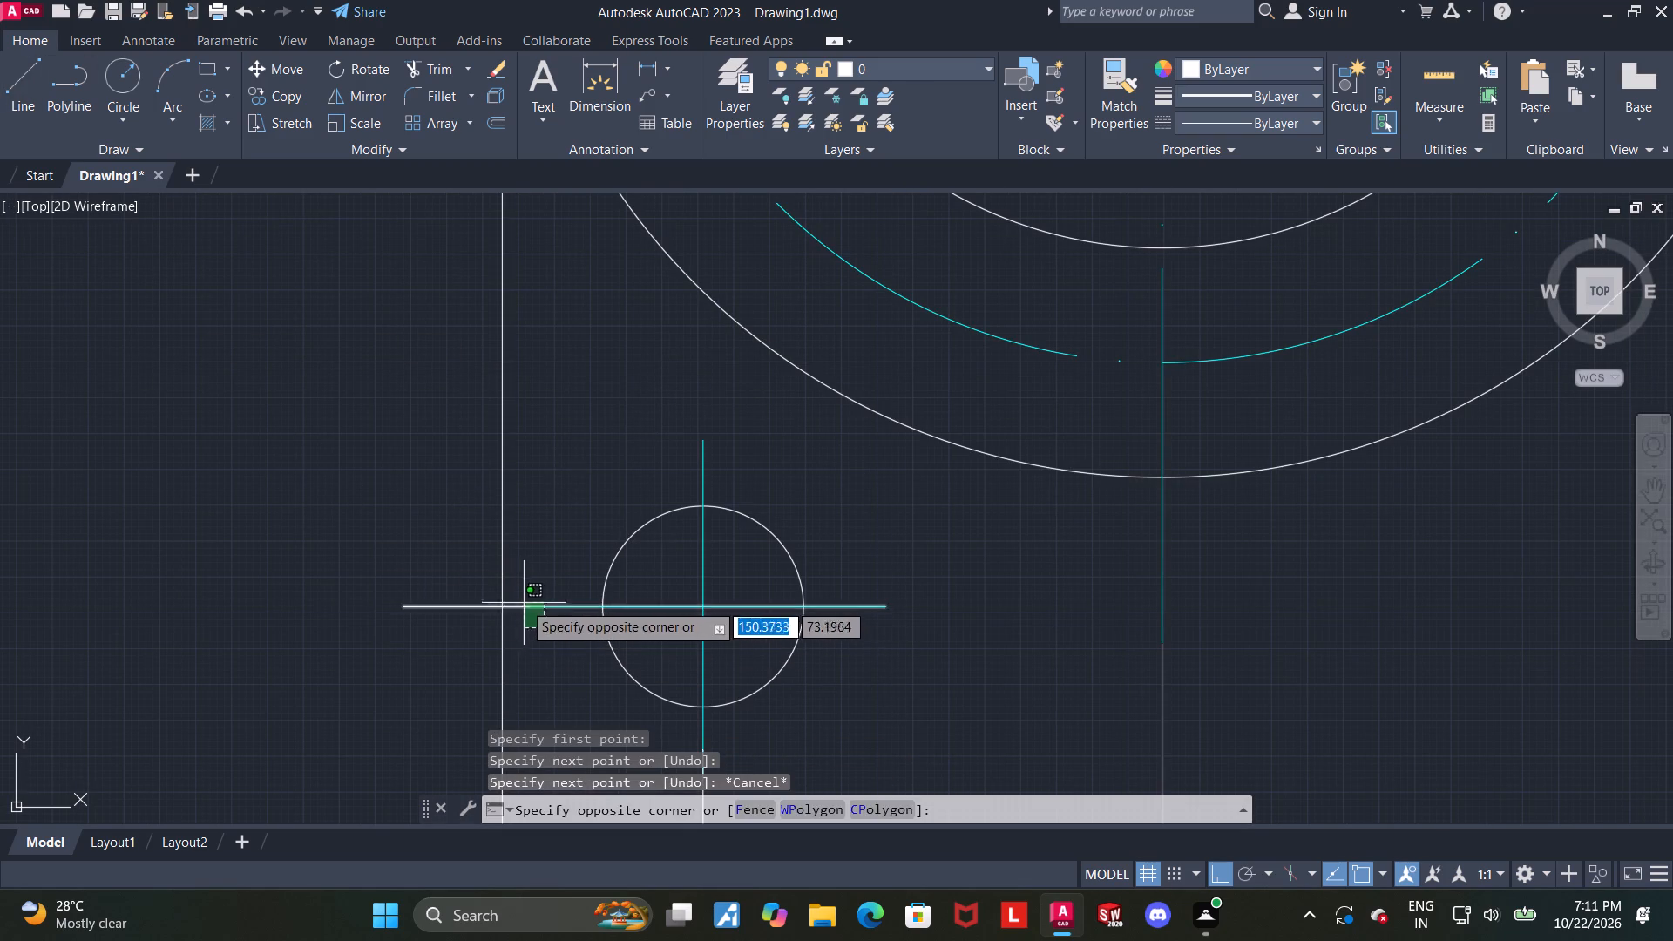
click(519, 599)
key(j)
key(Return)
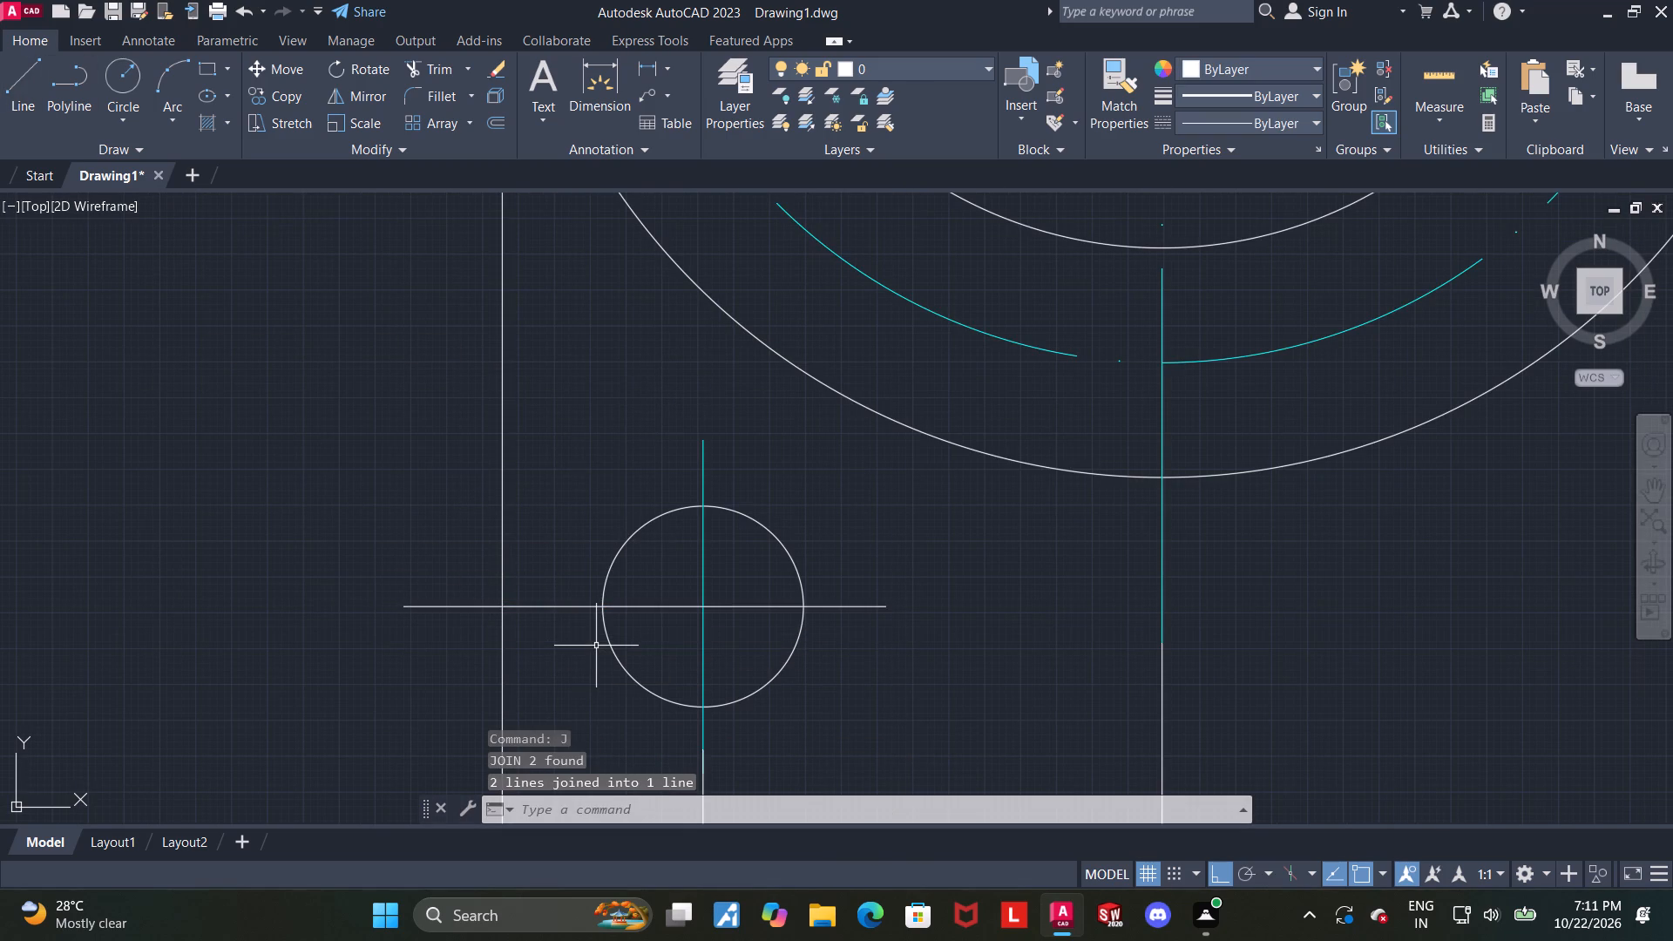
Set the joined horizontal center line of the lower-left circle to the ACAD_ISO04W100 linetype and cyan color.
drag(596, 646, 593, 638)
click(568, 580)
click(1256, 113)
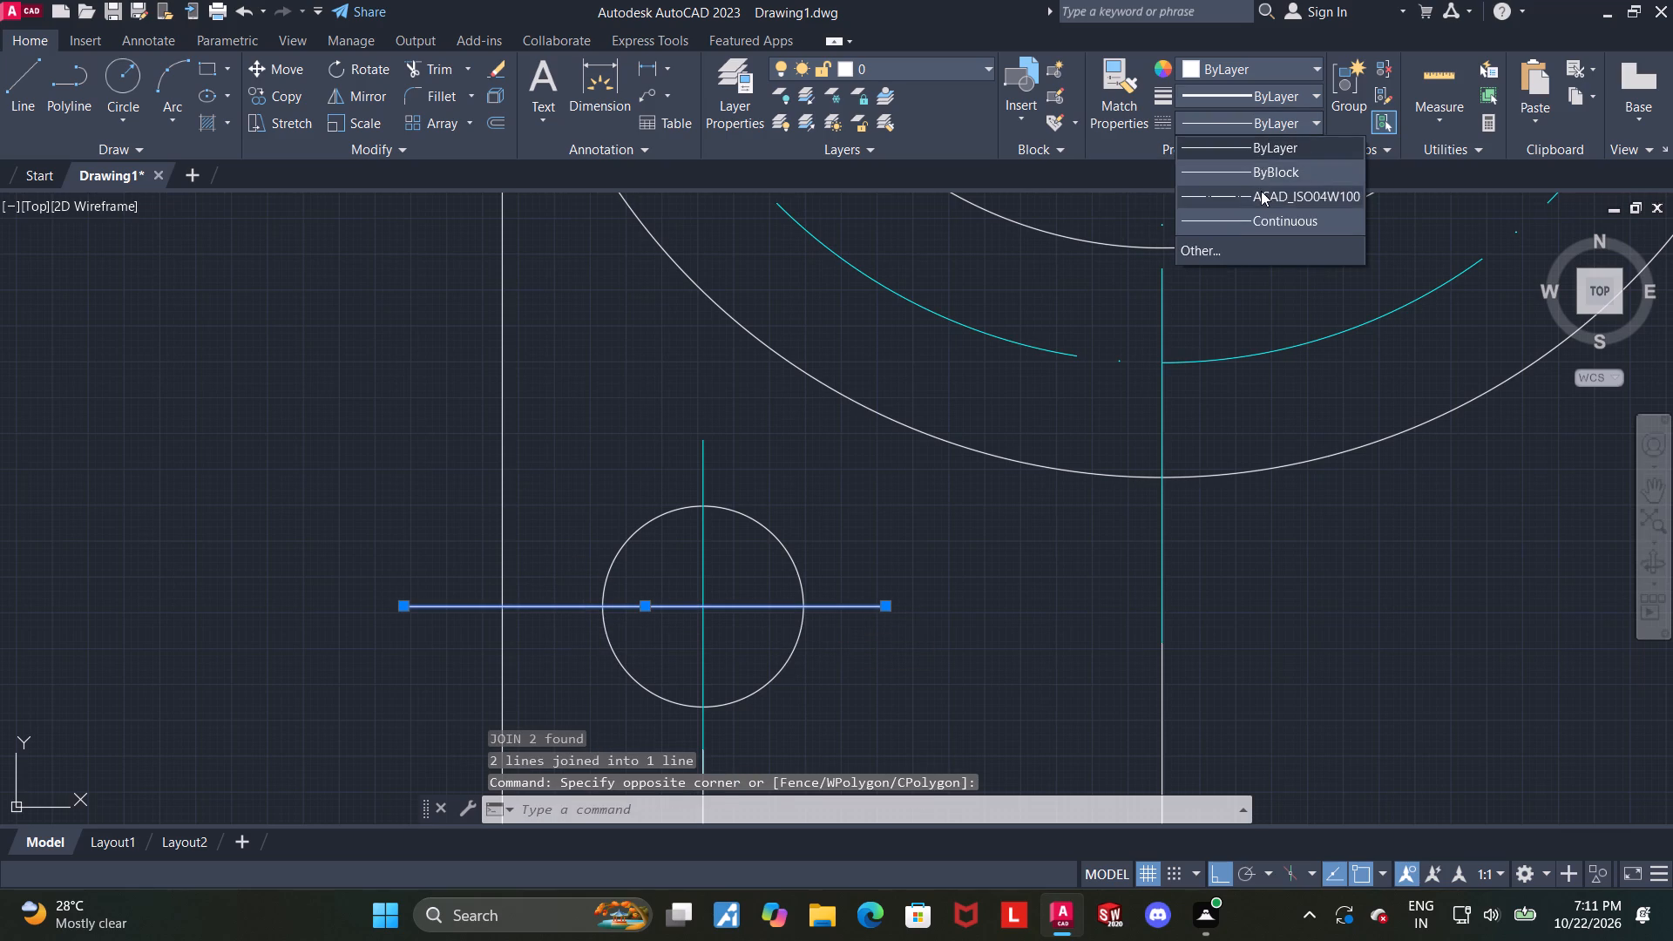
click(1261, 191)
click(1263, 65)
click(1257, 274)
key(Escape)
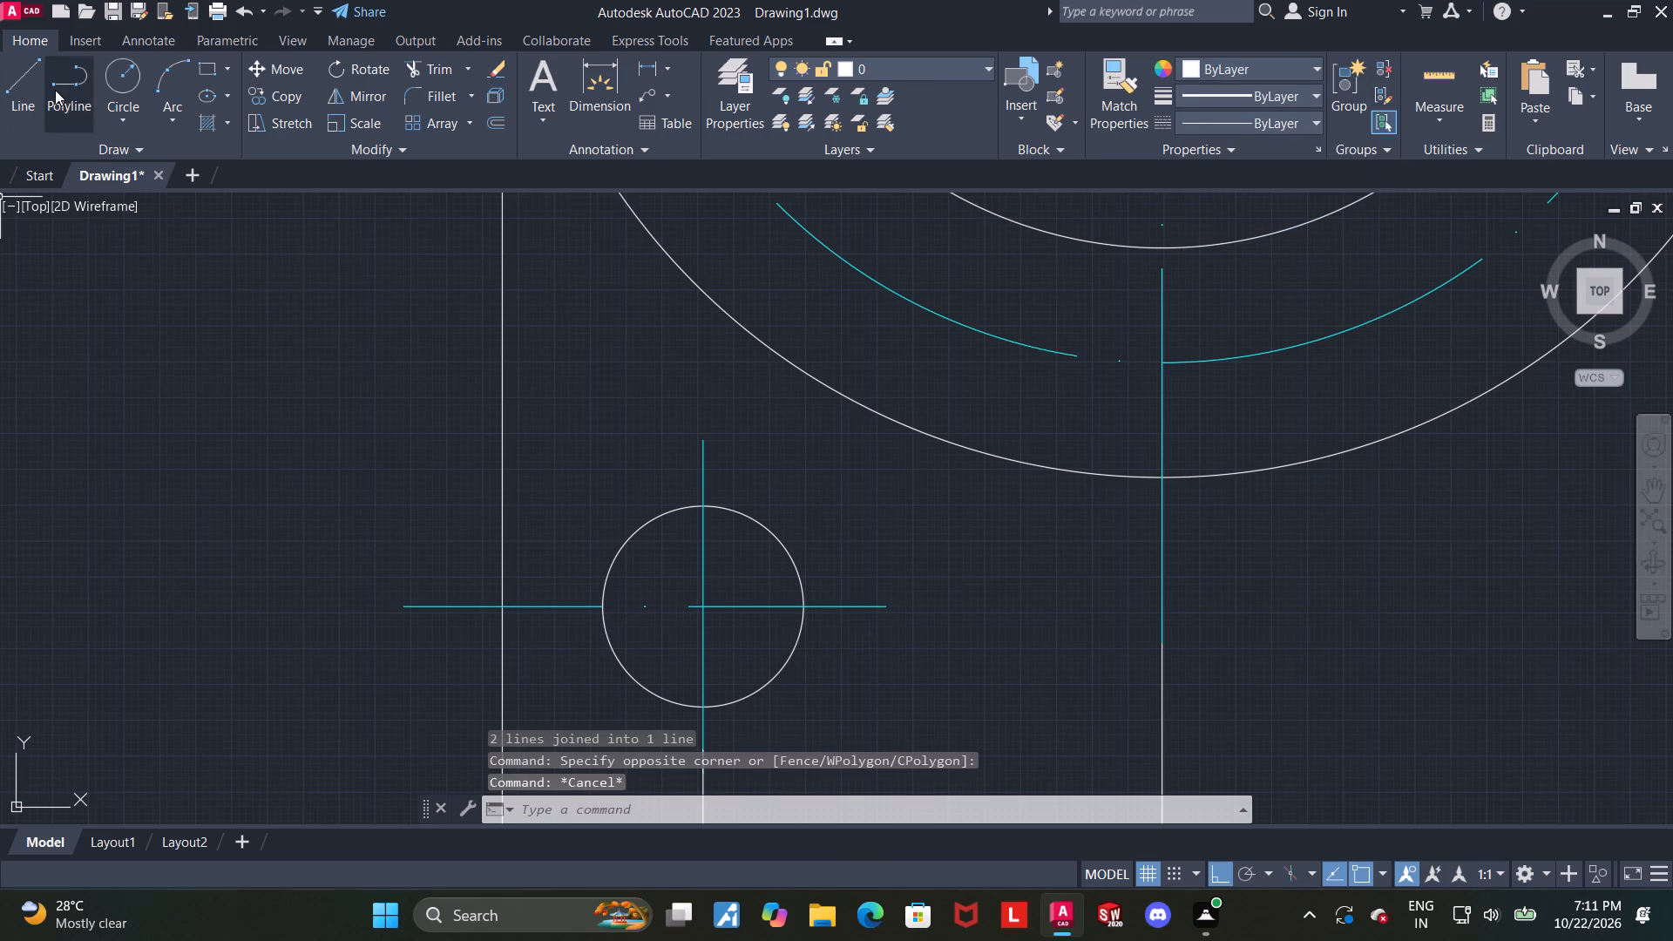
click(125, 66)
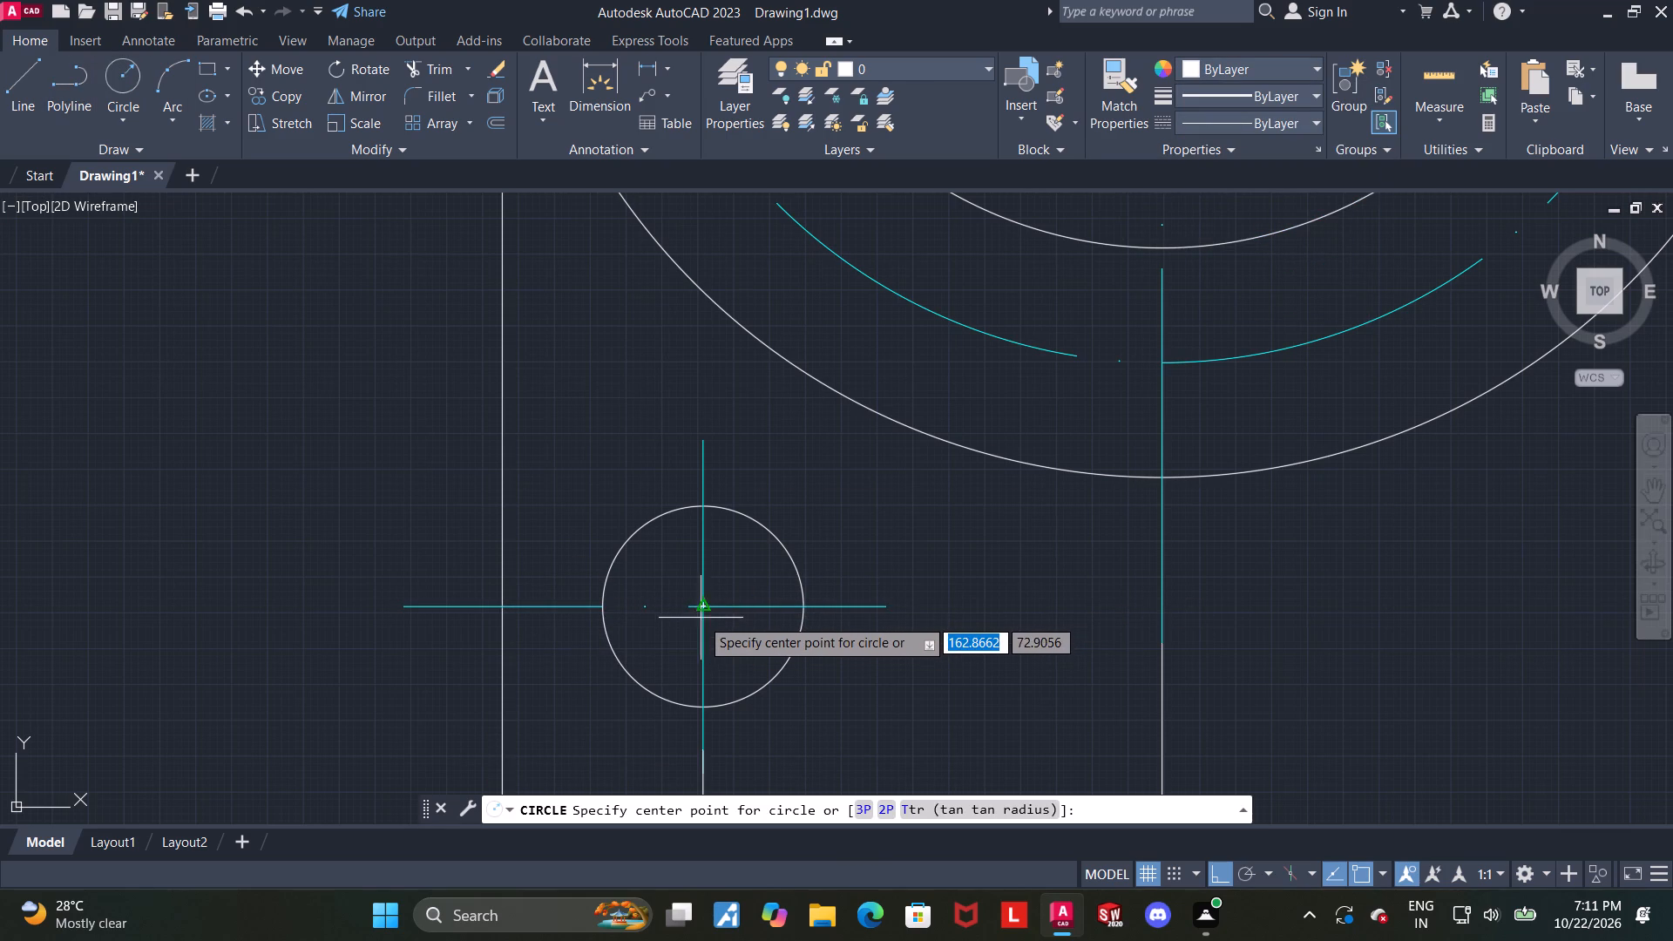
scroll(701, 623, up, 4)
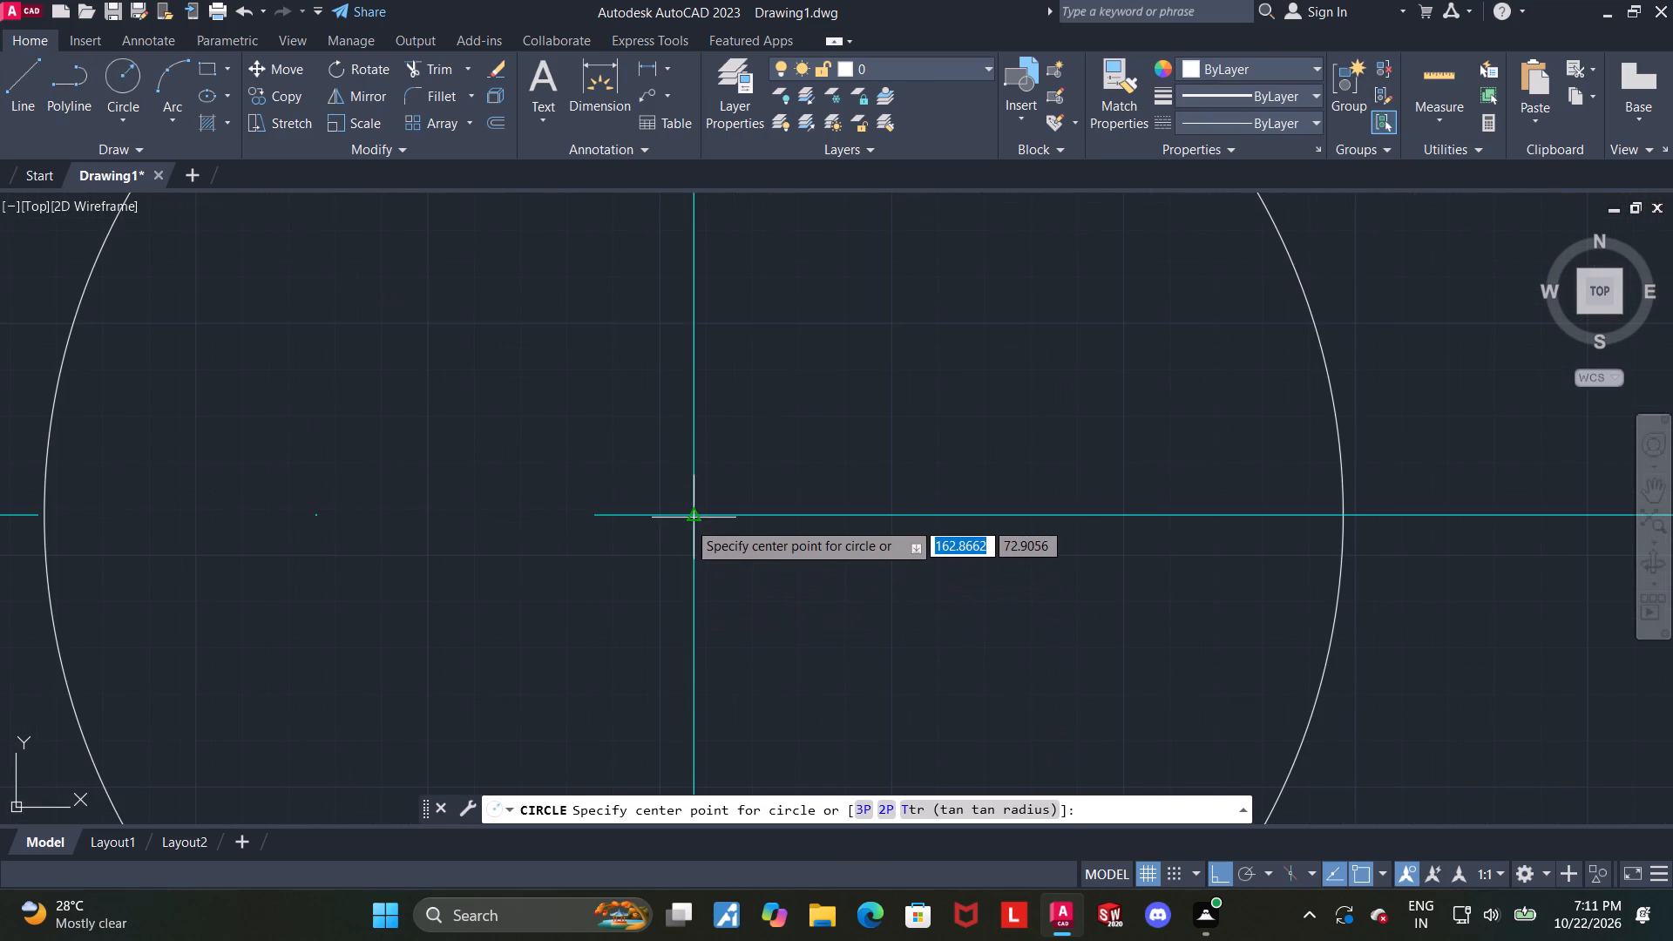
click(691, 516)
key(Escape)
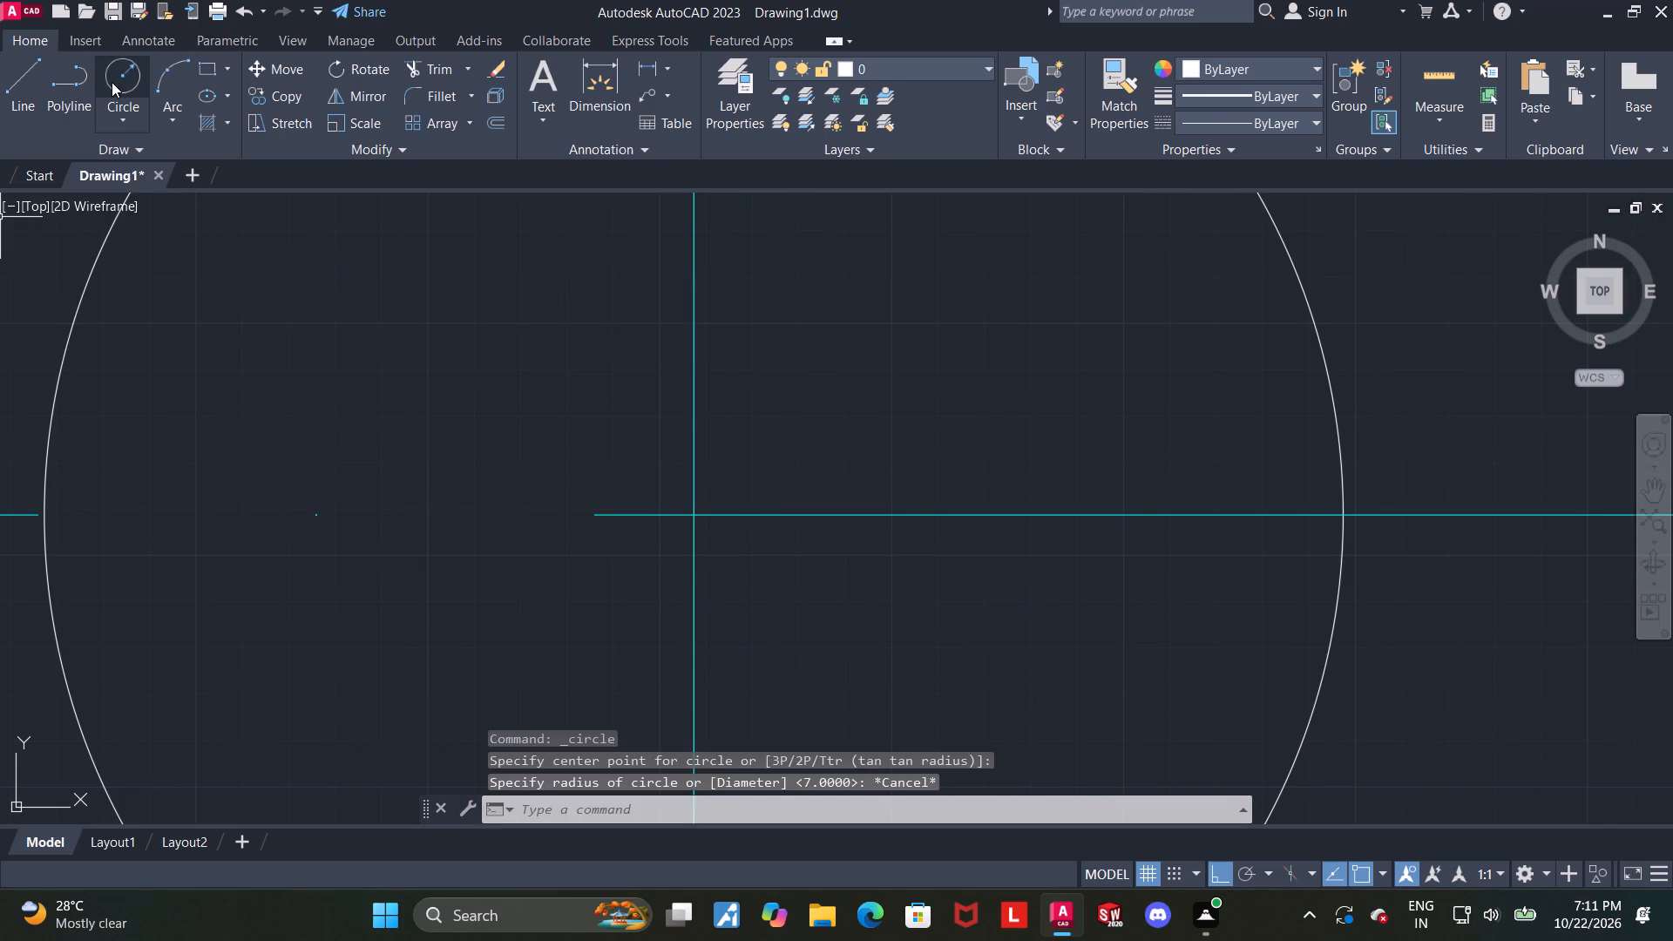
Draw a radius 14 circle centered on the lower-left center-line intersection, reaching out to the vertical tangent line.
click(113, 81)
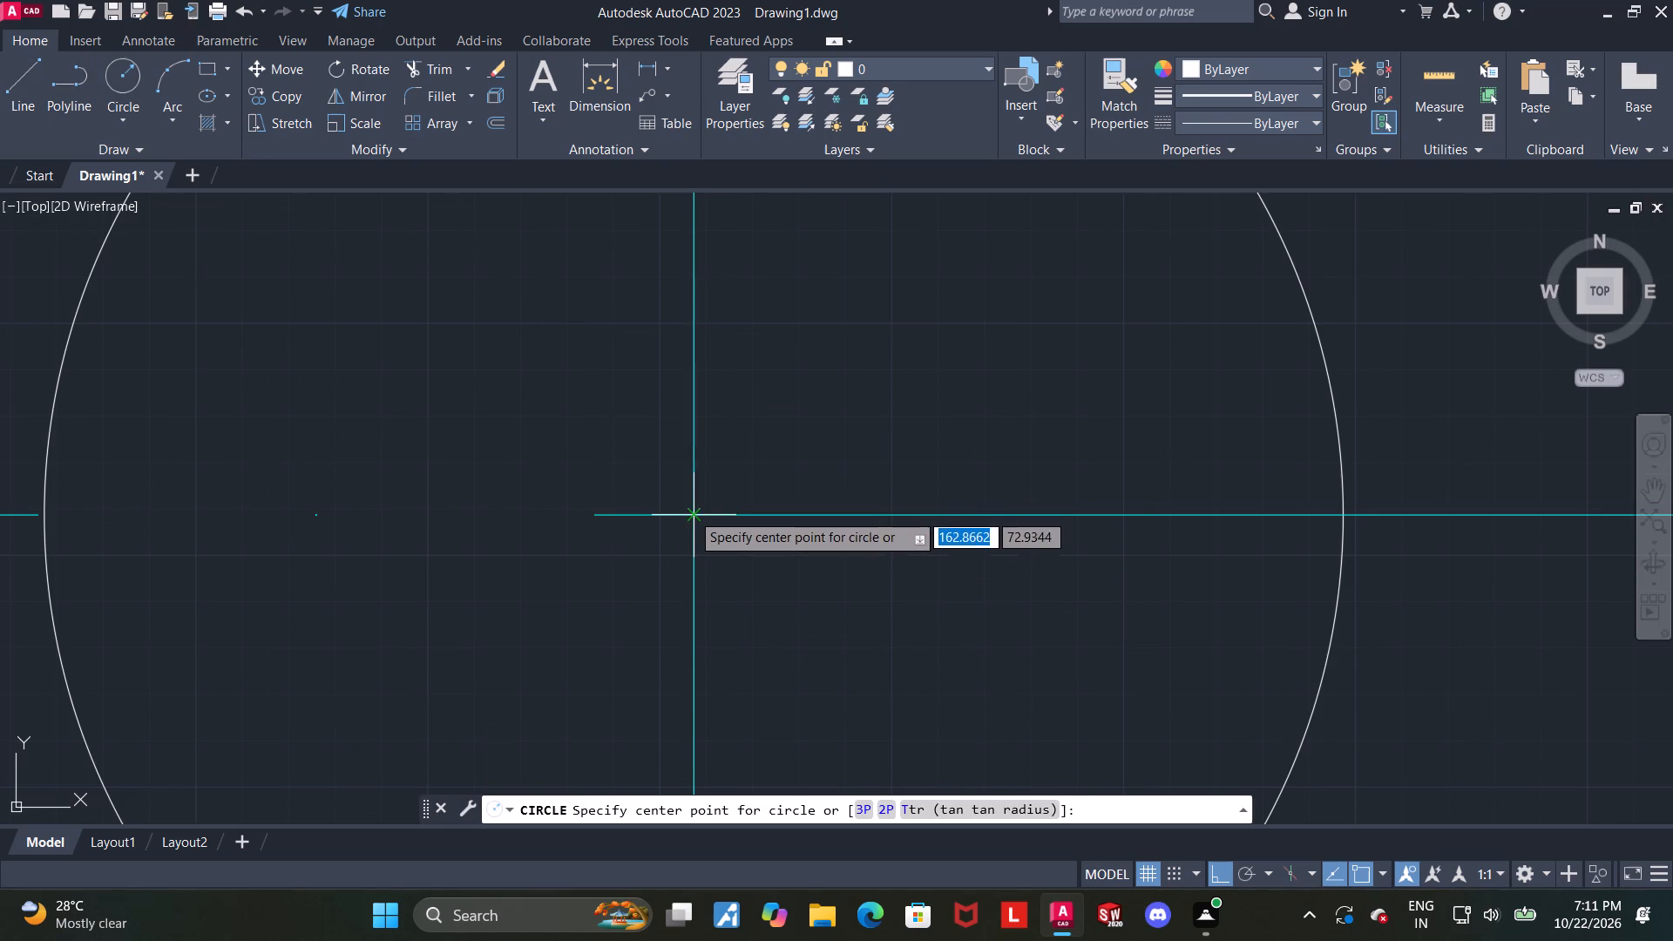
click(691, 513)
scroll(690, 518, down, 5)
click(560, 520)
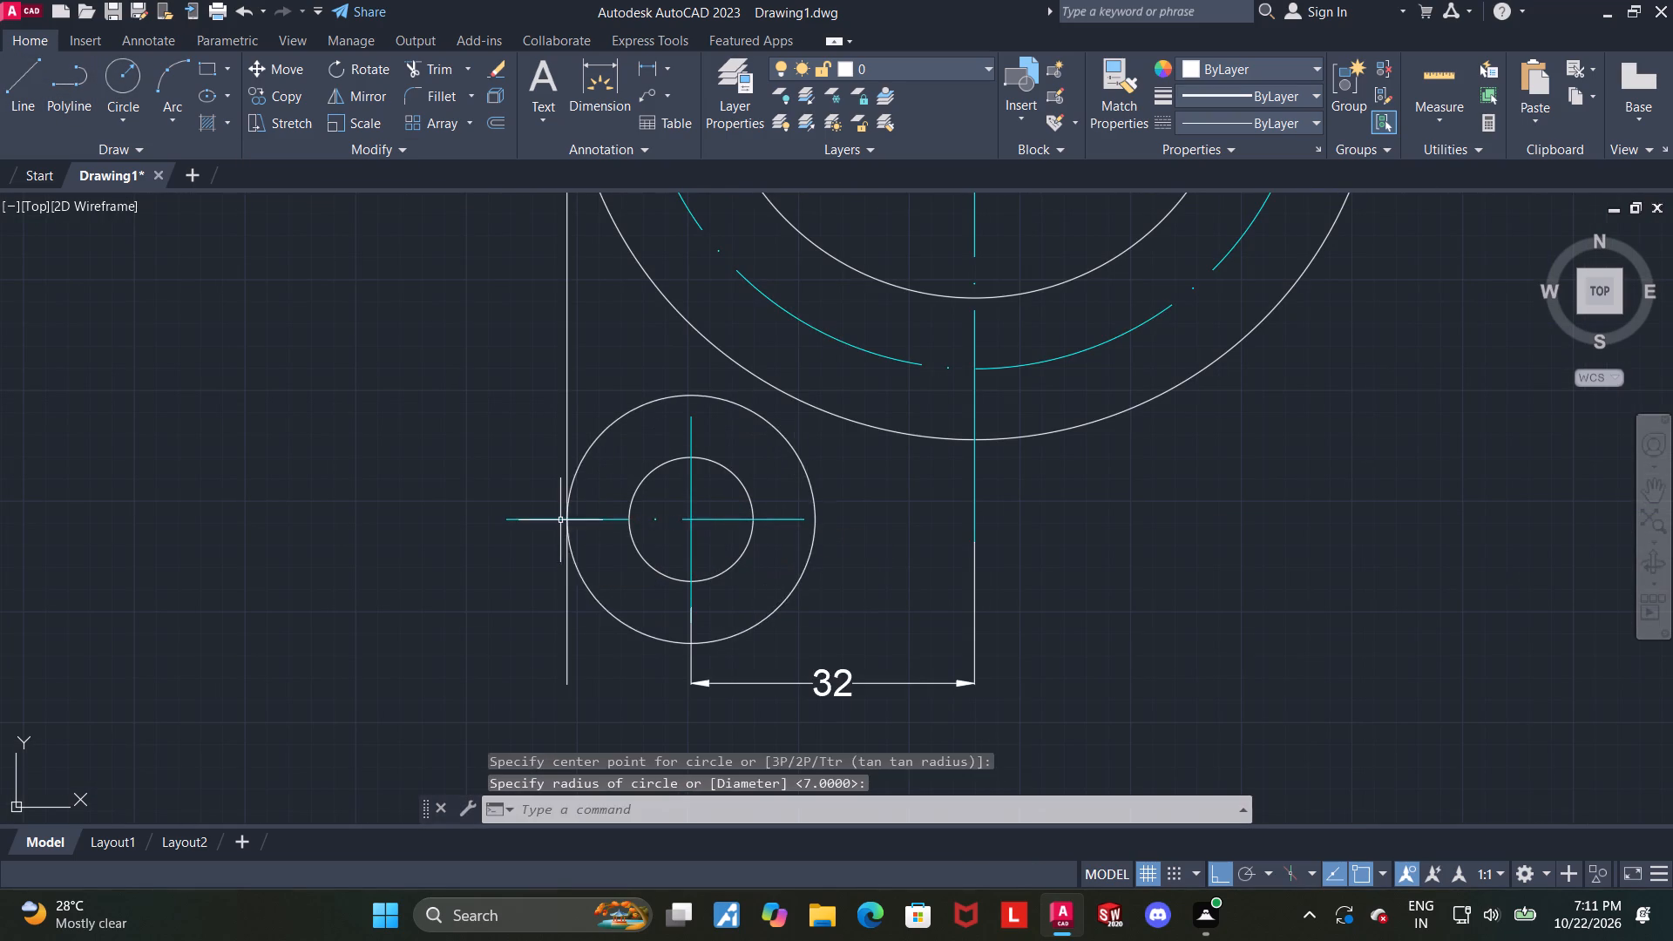
key(Escape)
Trim the part of the left vertical tangent line that extends below its tangent point on the lower-left outer circle.
scroll(667, 536, down, 2)
scroll(633, 504, up, 6)
scroll(590, 641, down, 3)
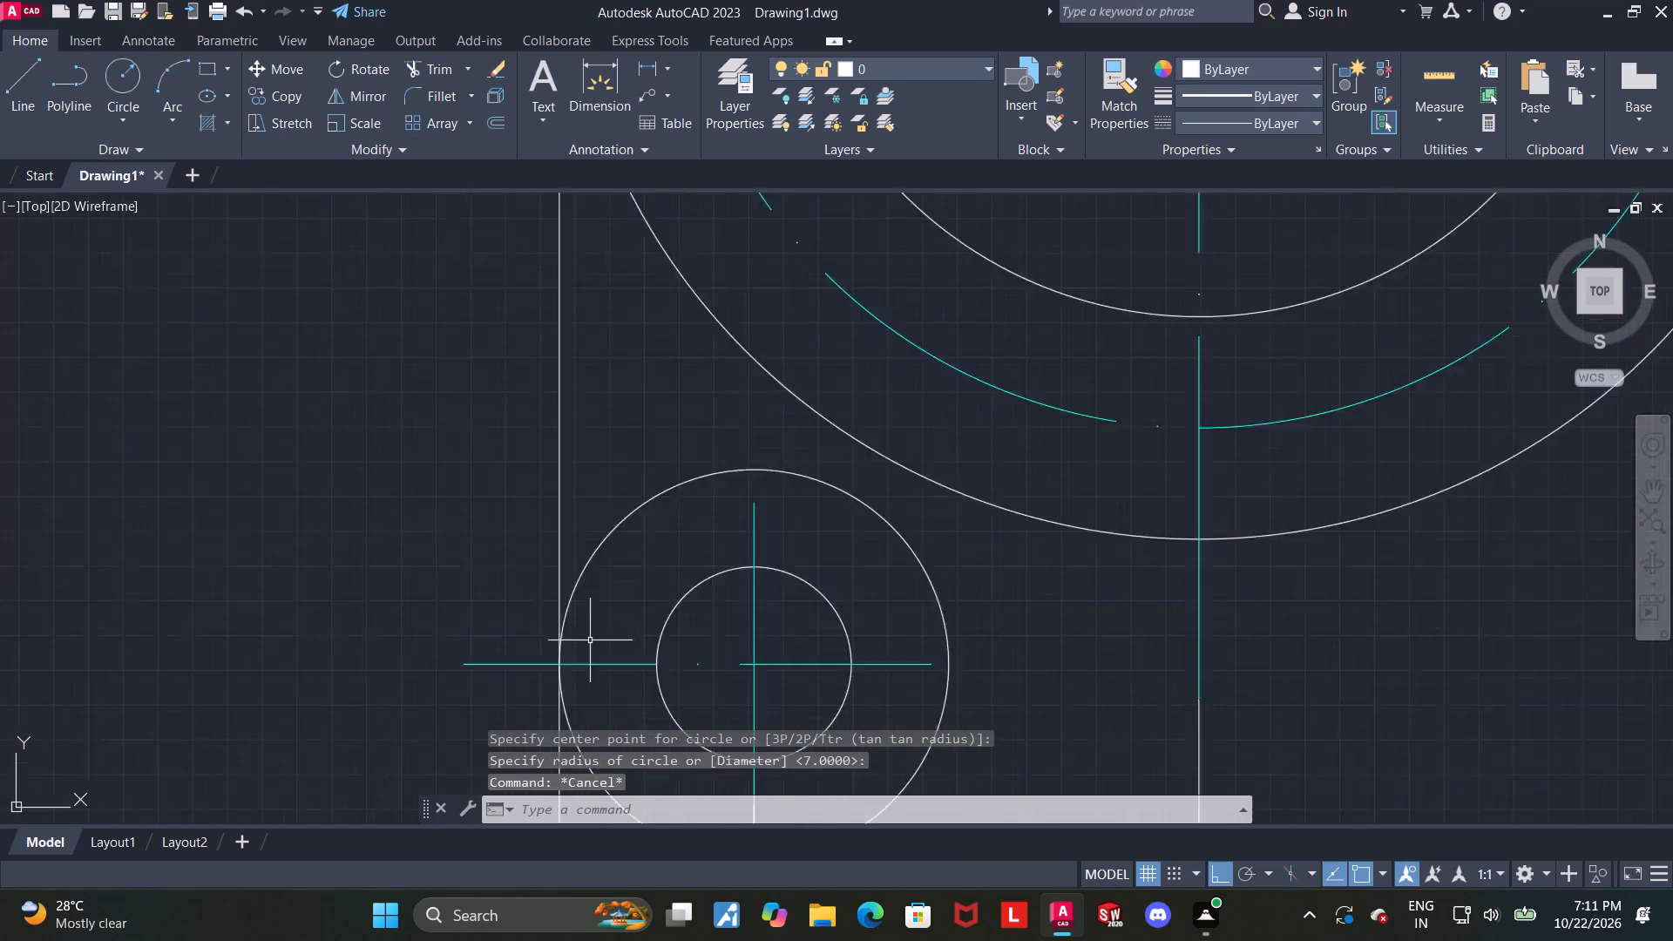
scroll(590, 640, down, 4)
scroll(616, 666, up, 6)
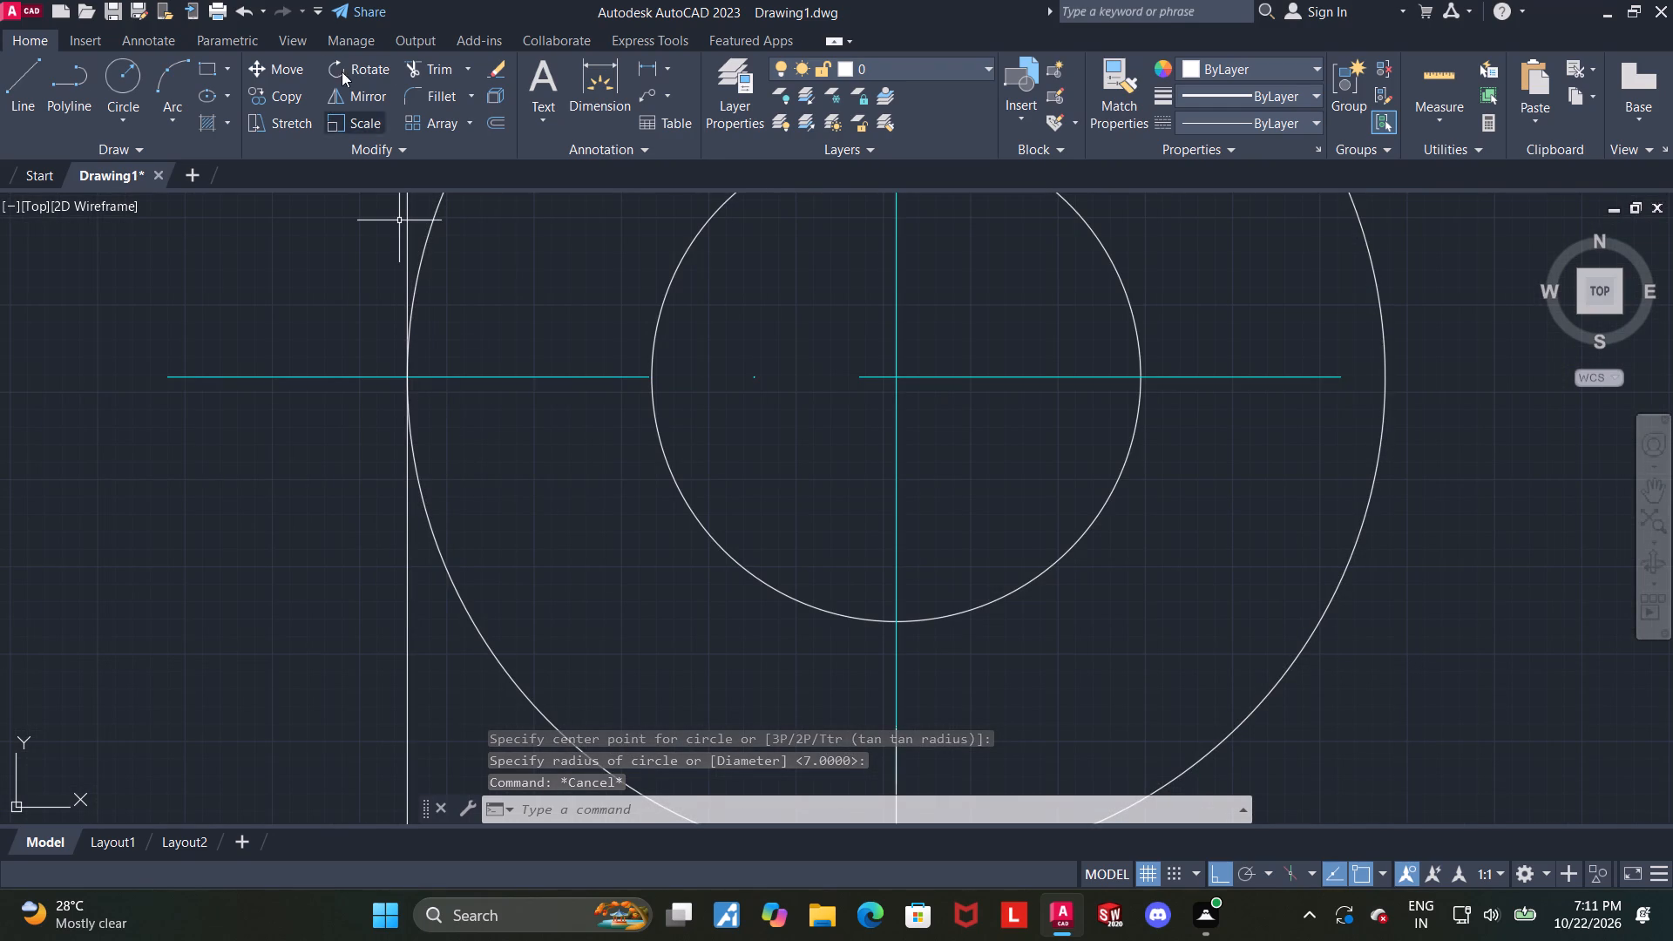
click(434, 52)
click(432, 60)
scroll(459, 348, down, 4)
drag(468, 443, 448, 435)
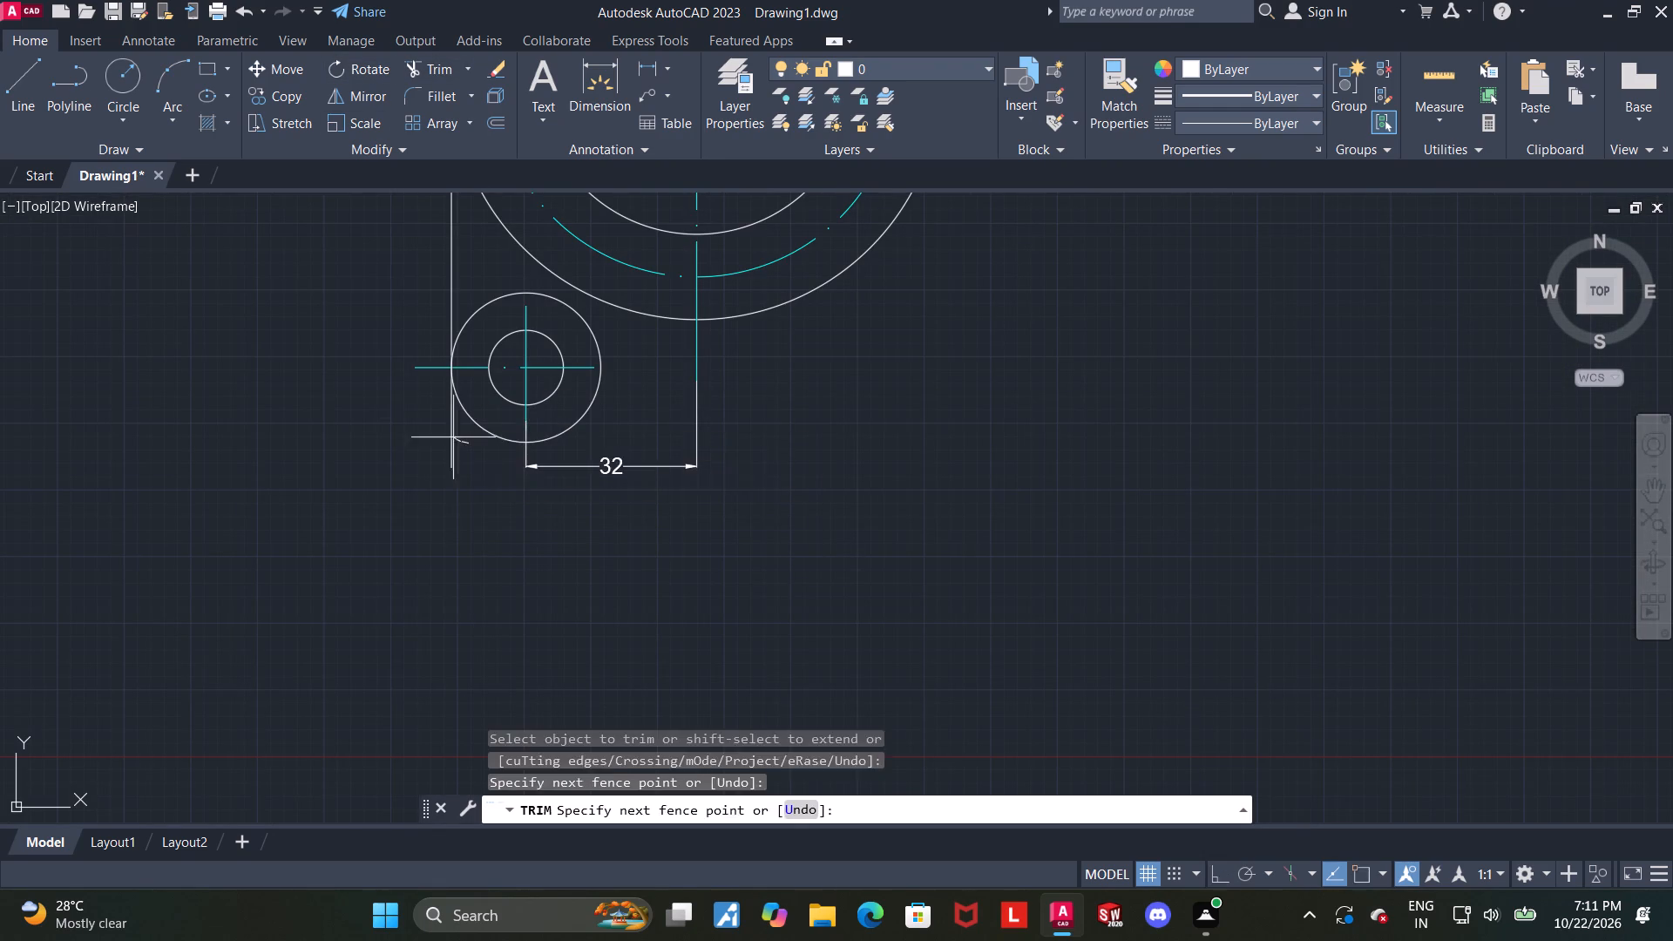
drag(448, 435, 370, 386)
scroll(530, 441, down, 1)
scroll(578, 349, up, 1)
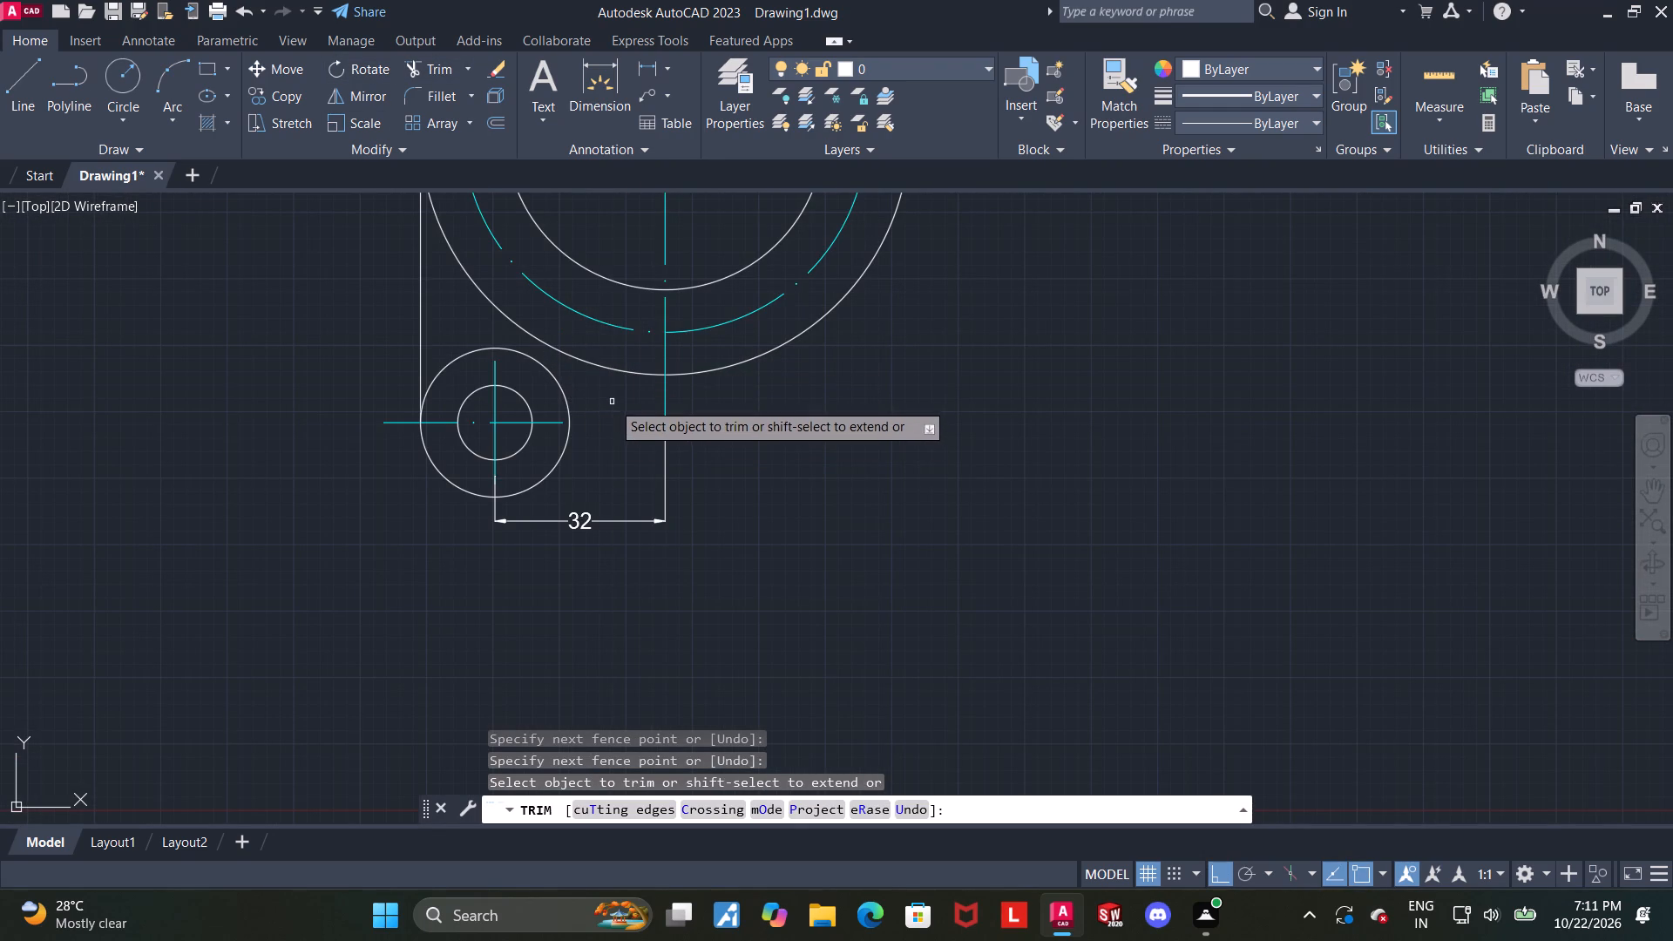
scroll(611, 401, up, 1)
key(Escape)
key(Escape)
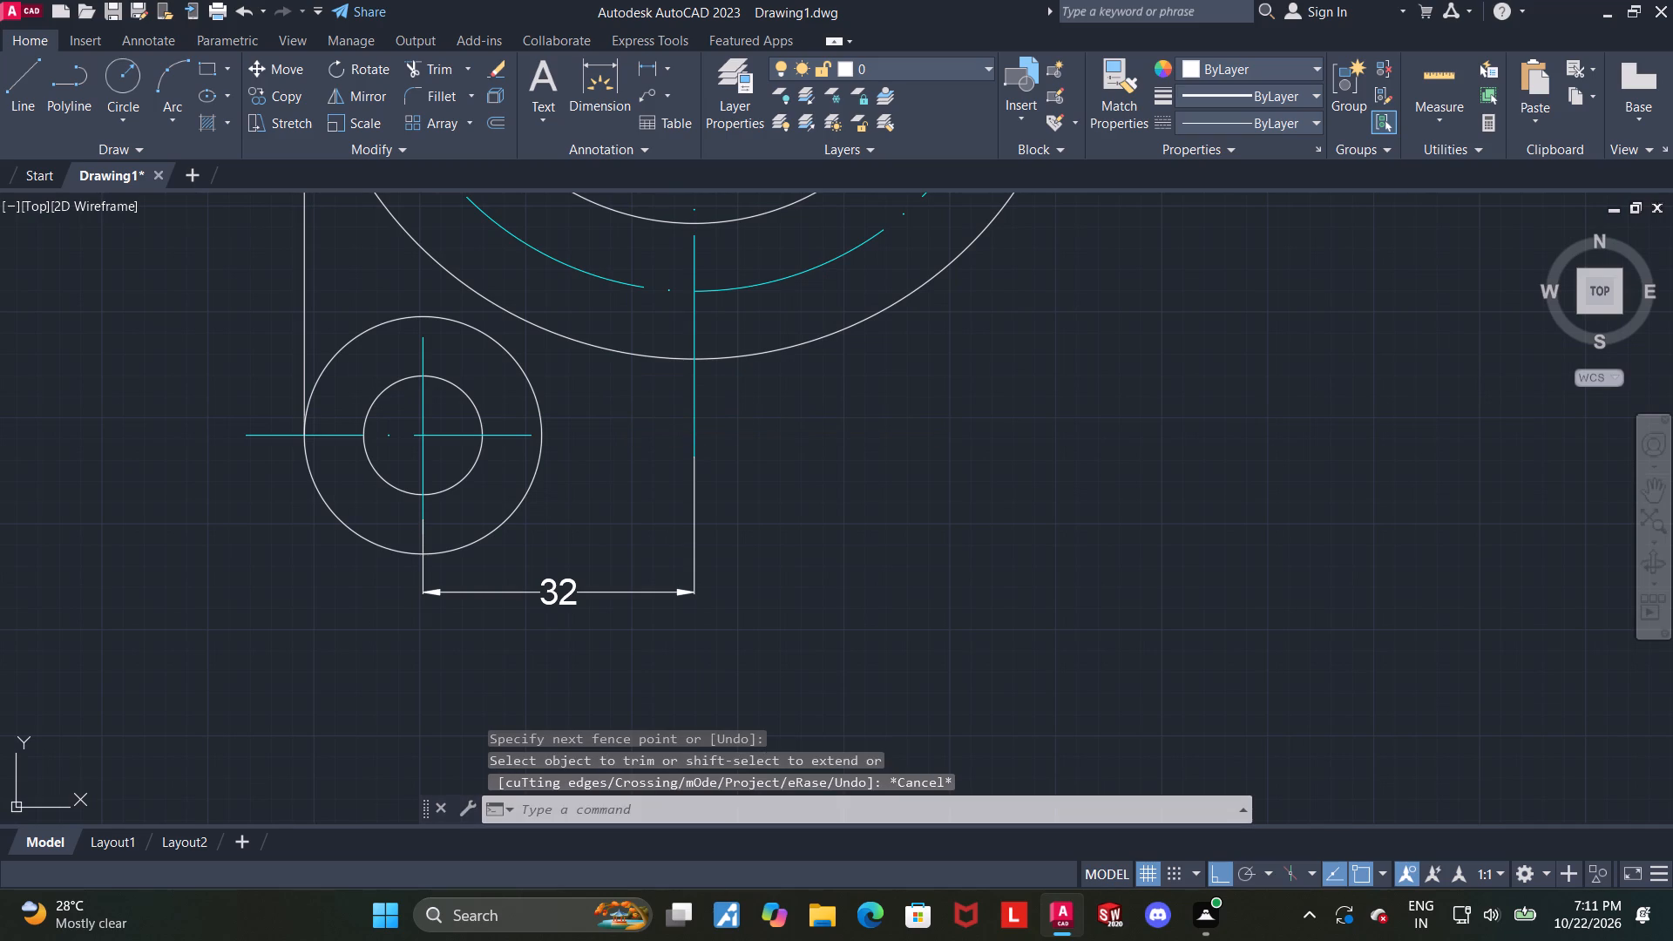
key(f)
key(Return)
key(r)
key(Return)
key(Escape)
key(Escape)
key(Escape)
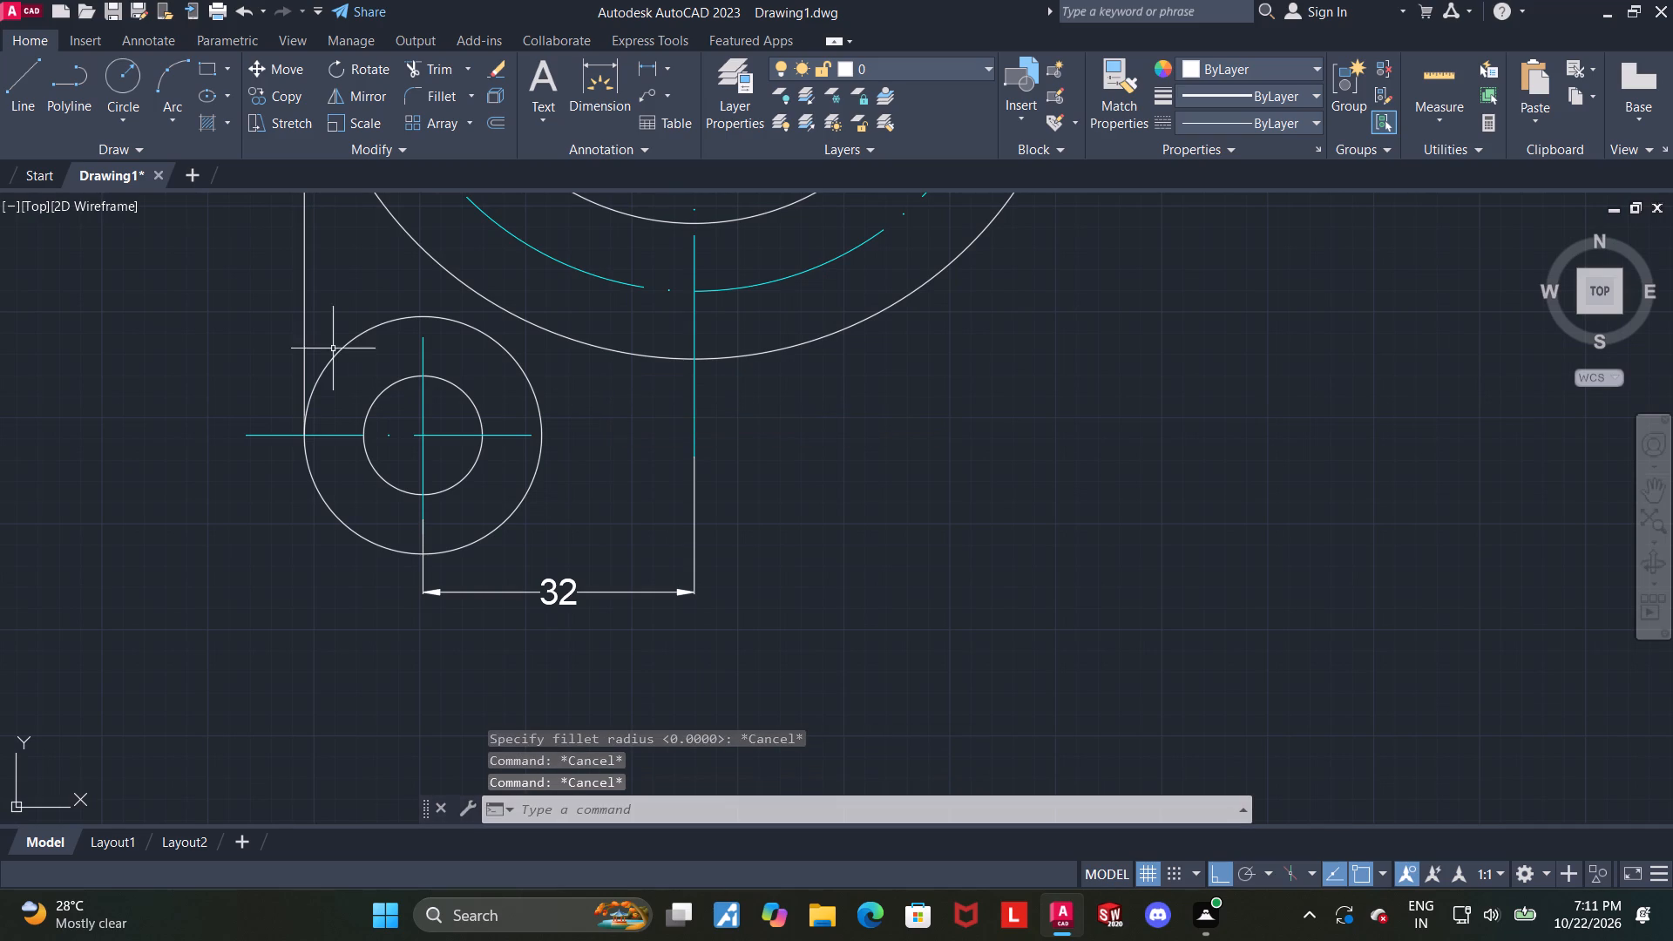
Draw a Tan, Tan, Radius circle of radius 10 tangent to the lower-left outer circle and the large outer circle.
click(139, 122)
click(173, 351)
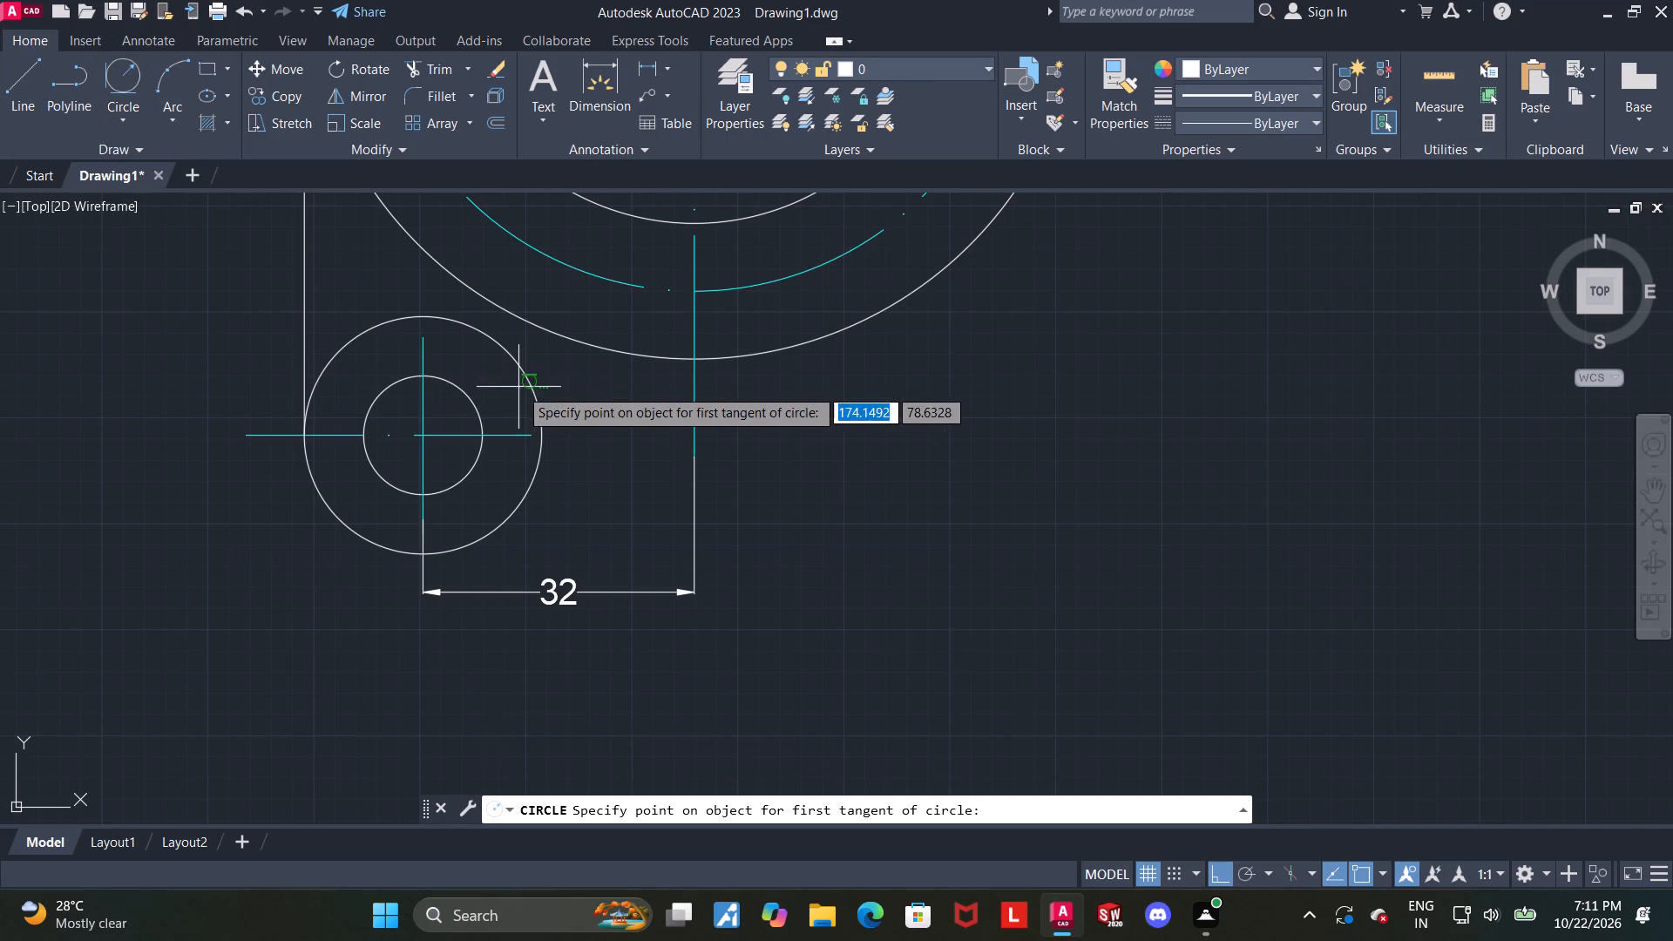
click(539, 407)
click(607, 352)
key(1)
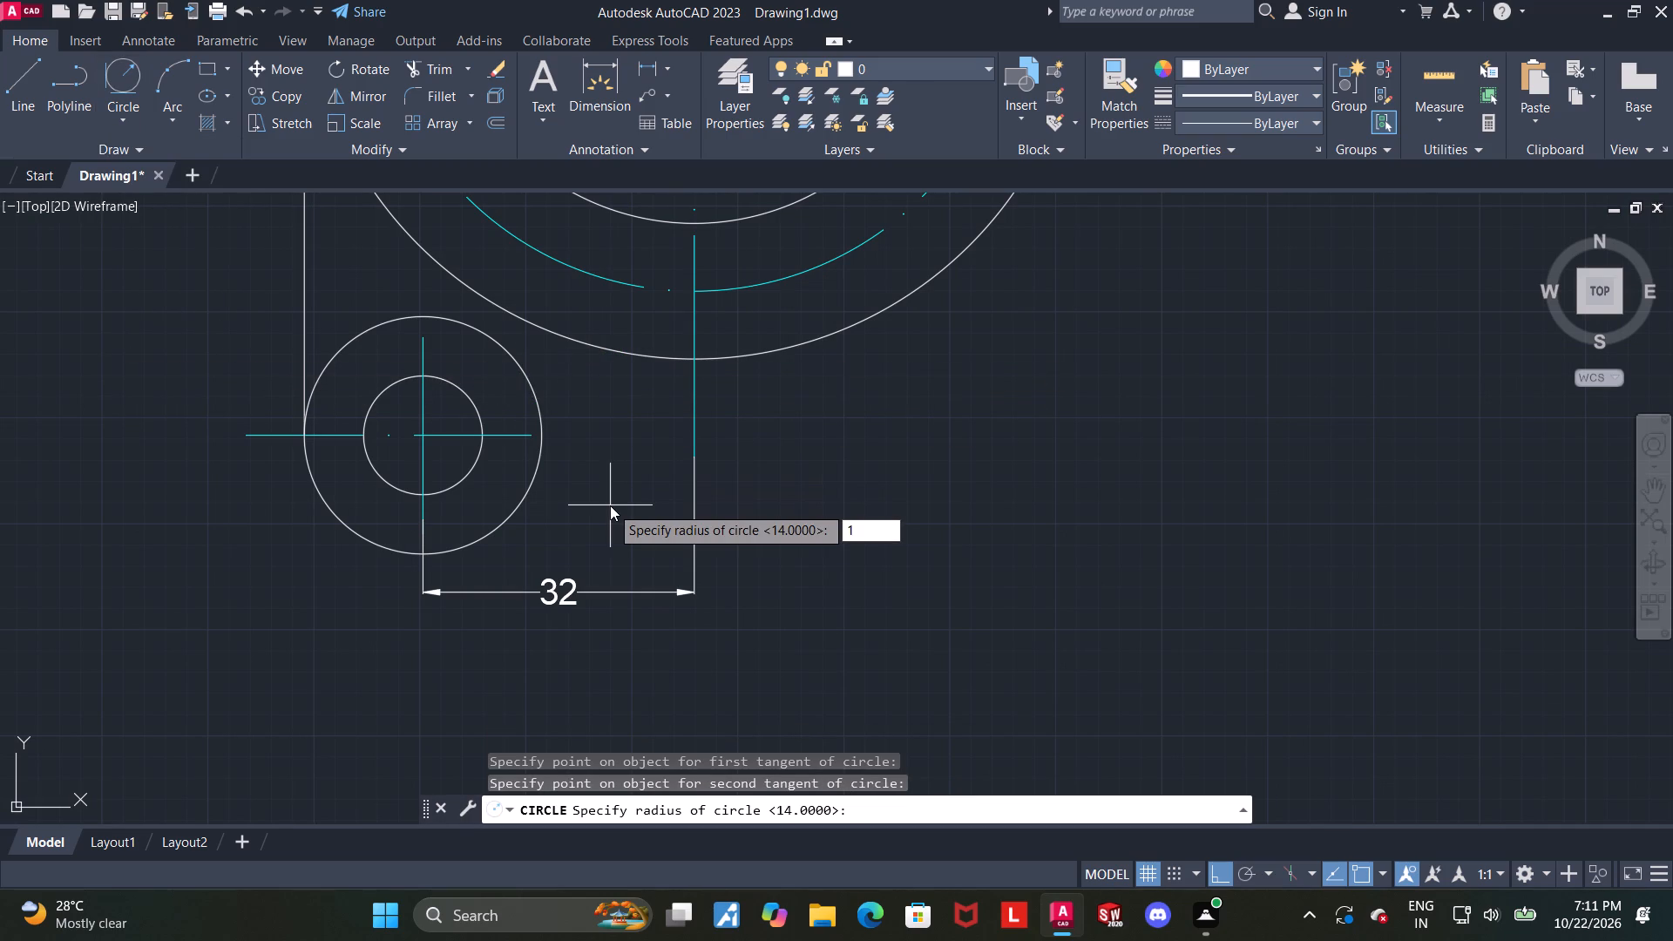
key(0)
key(Return)
key(Escape)
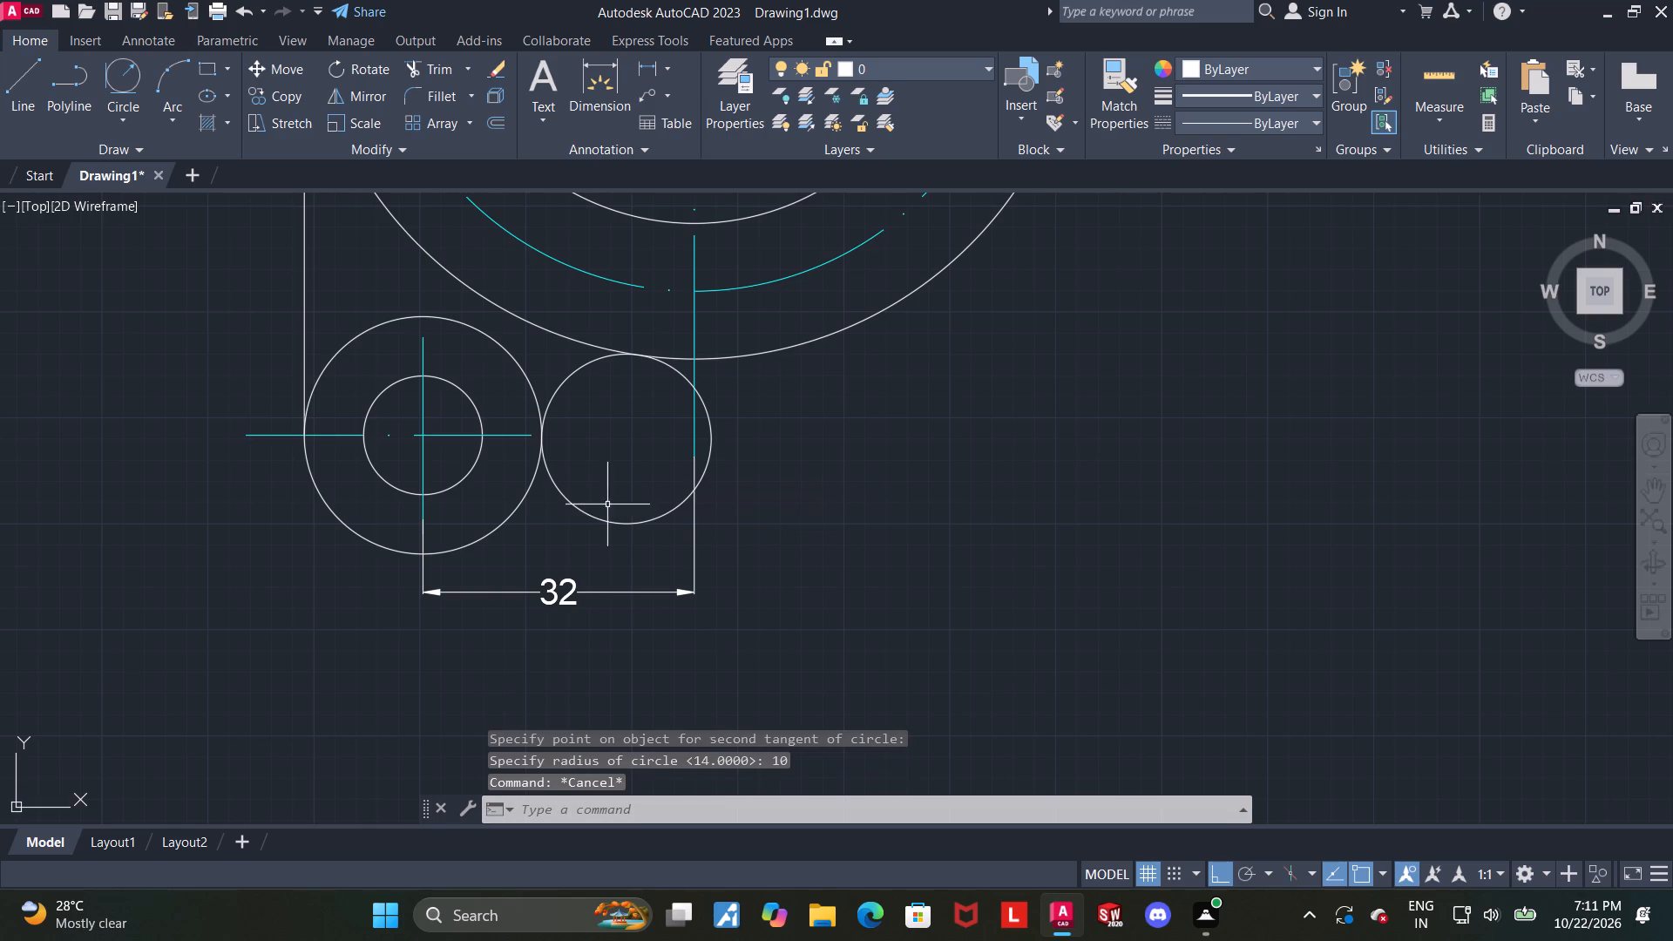
Trim the radius 10 circle to its connecting arc and remove the large outer circle's lower-left arc up to the vertical line.
click(450, 66)
drag(583, 471, 593, 552)
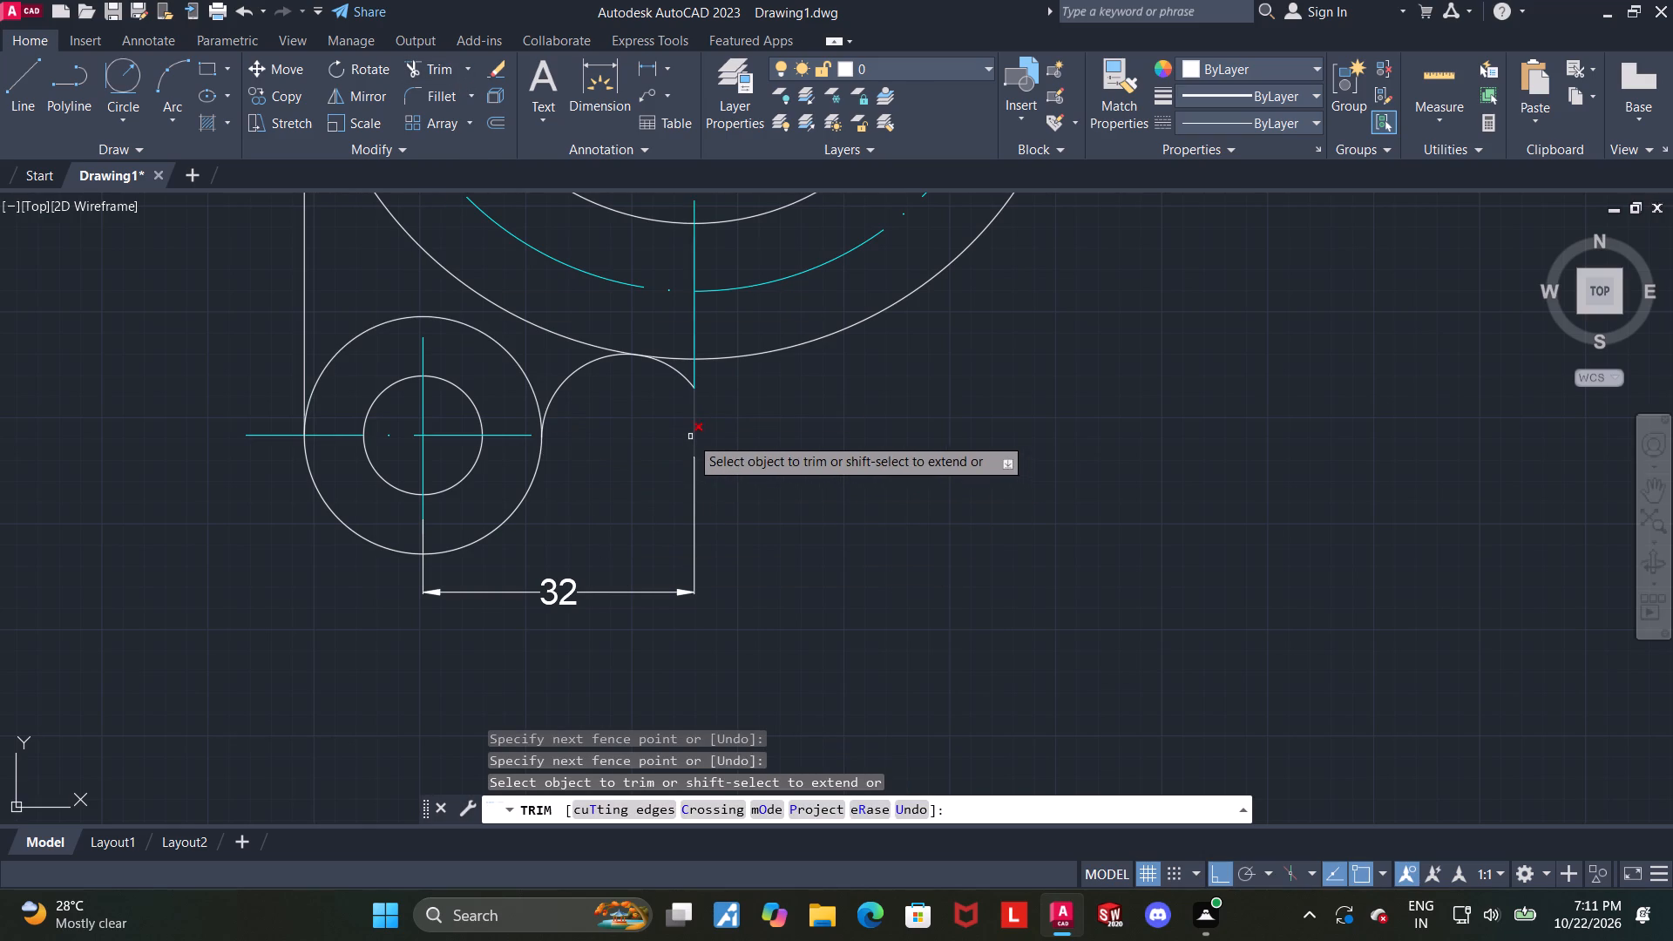
scroll(686, 389, up, 1)
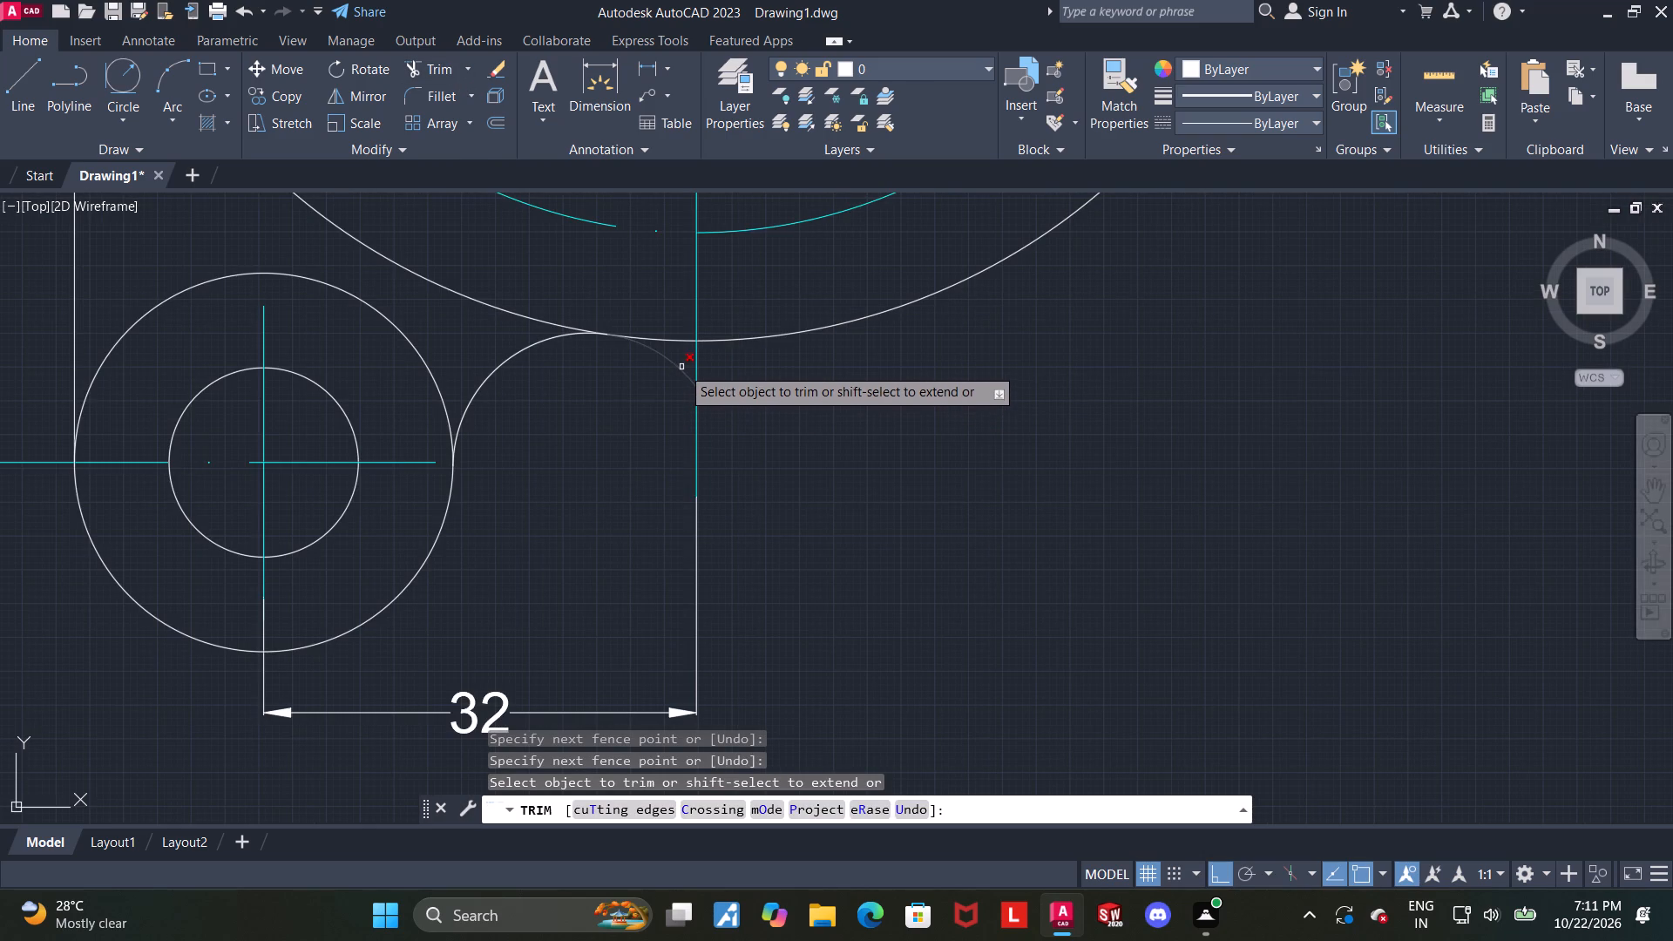
click(681, 368)
click(532, 315)
scroll(532, 315, down, 2)
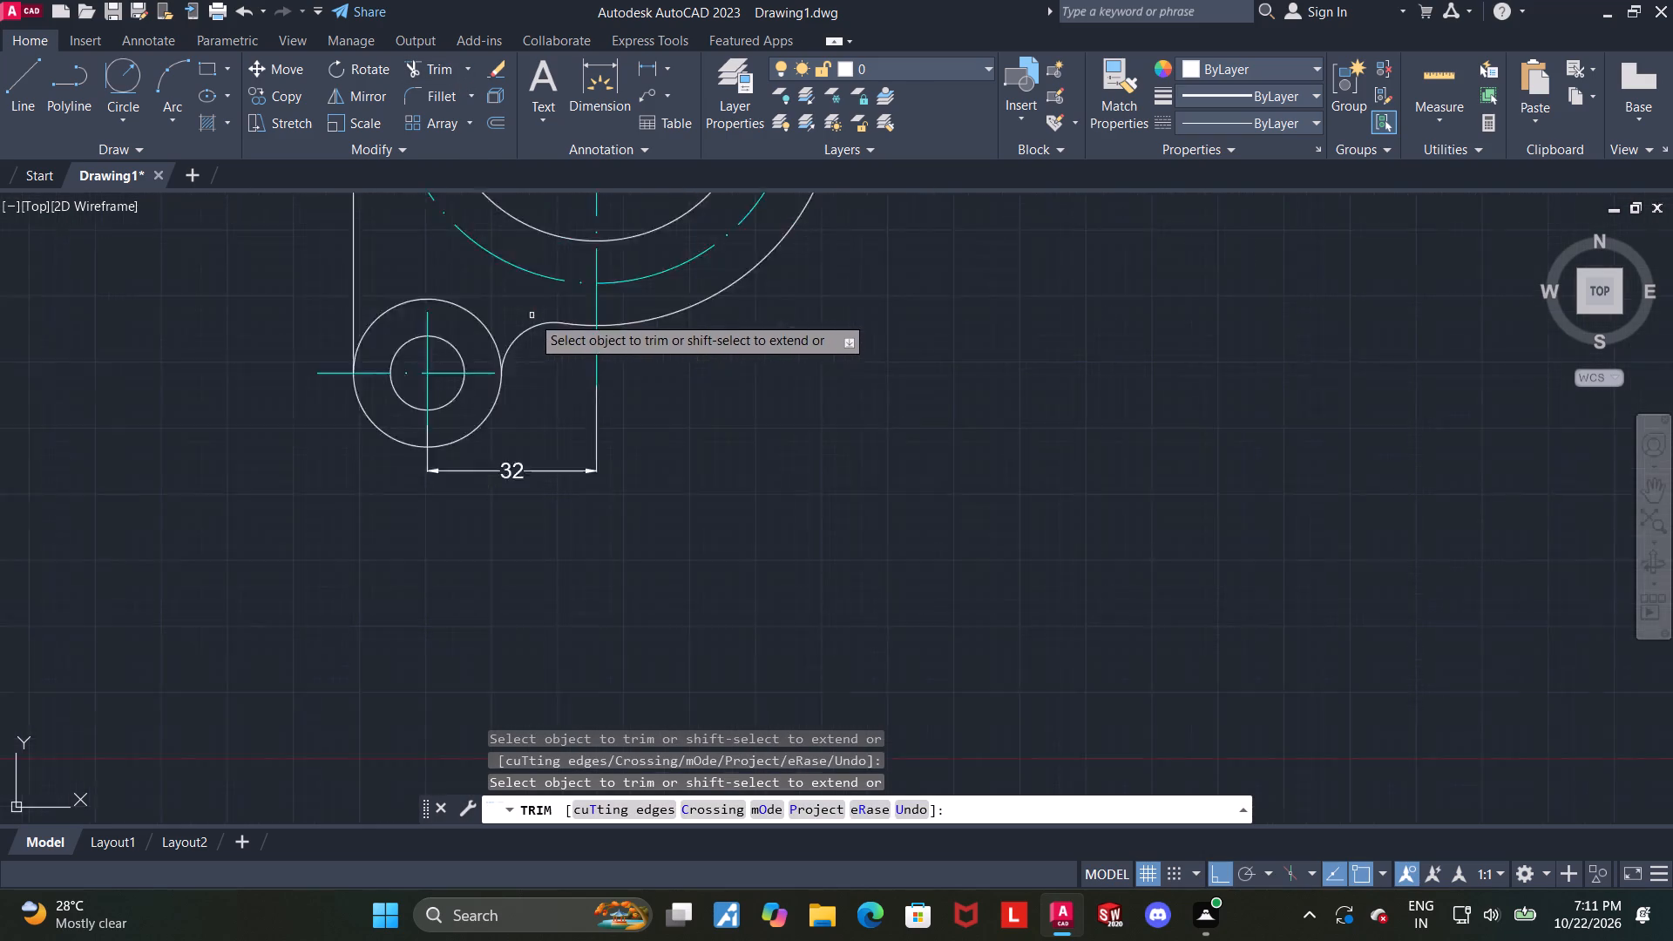
scroll(532, 315, down, 2)
middle_drag(691, 342, 733, 454)
scroll(520, 390, up, 2)
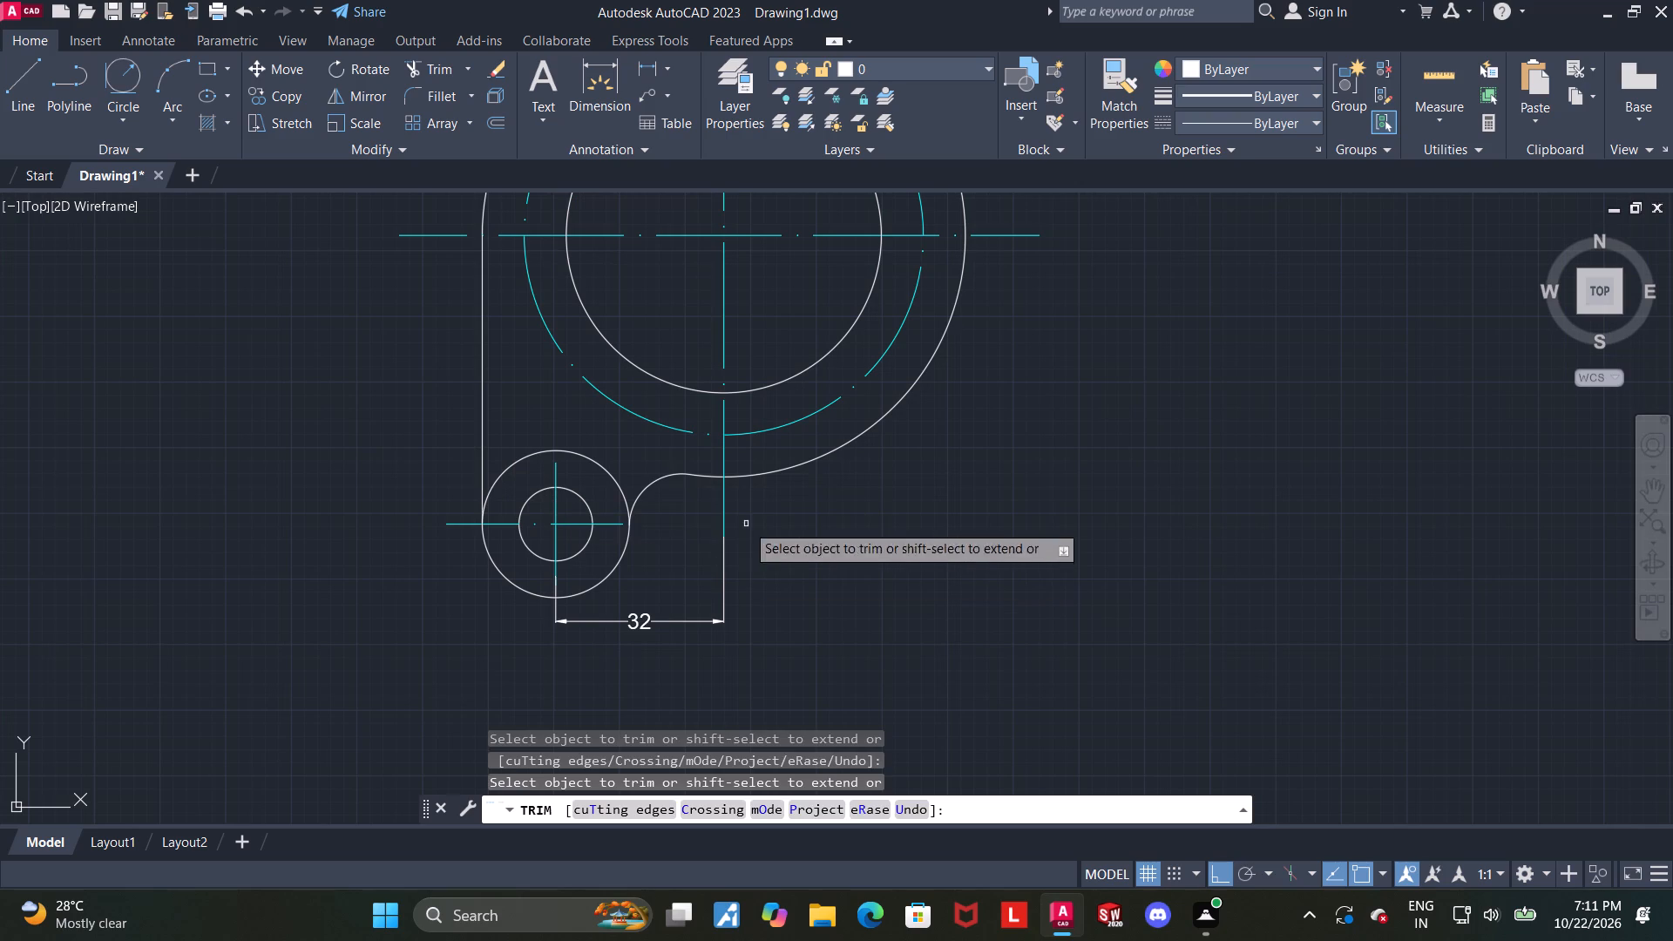
key(Escape)
Delete the outer circle of the upper-right small concentric pair.
scroll(746, 523, up, 1)
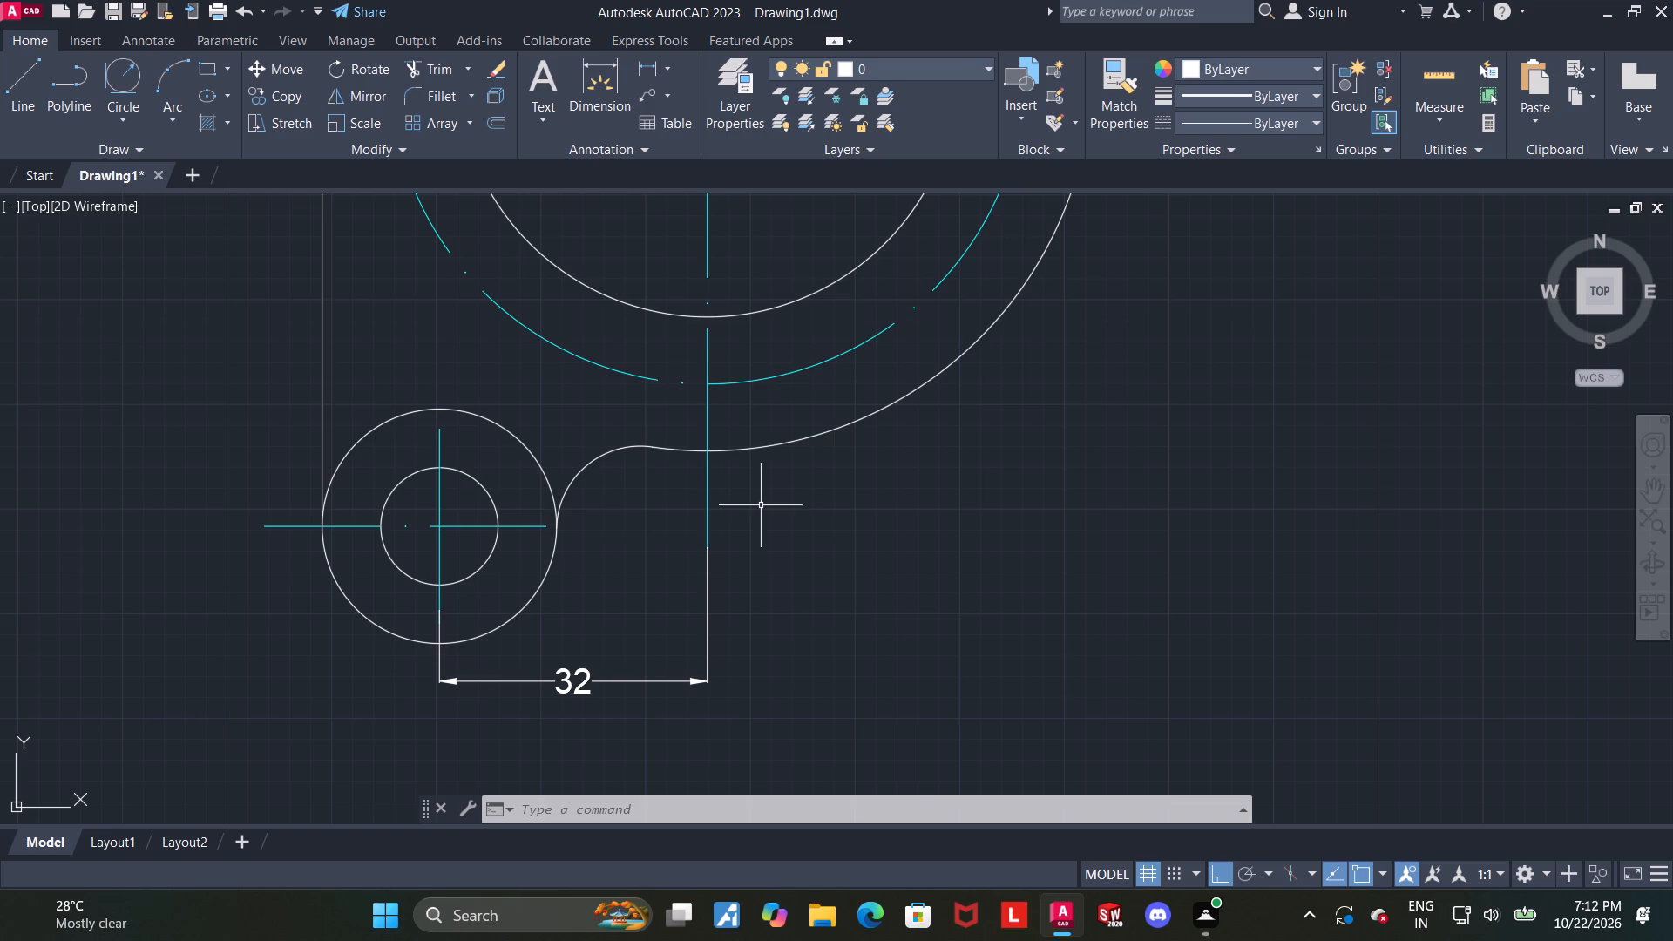
scroll(795, 532, down, 1)
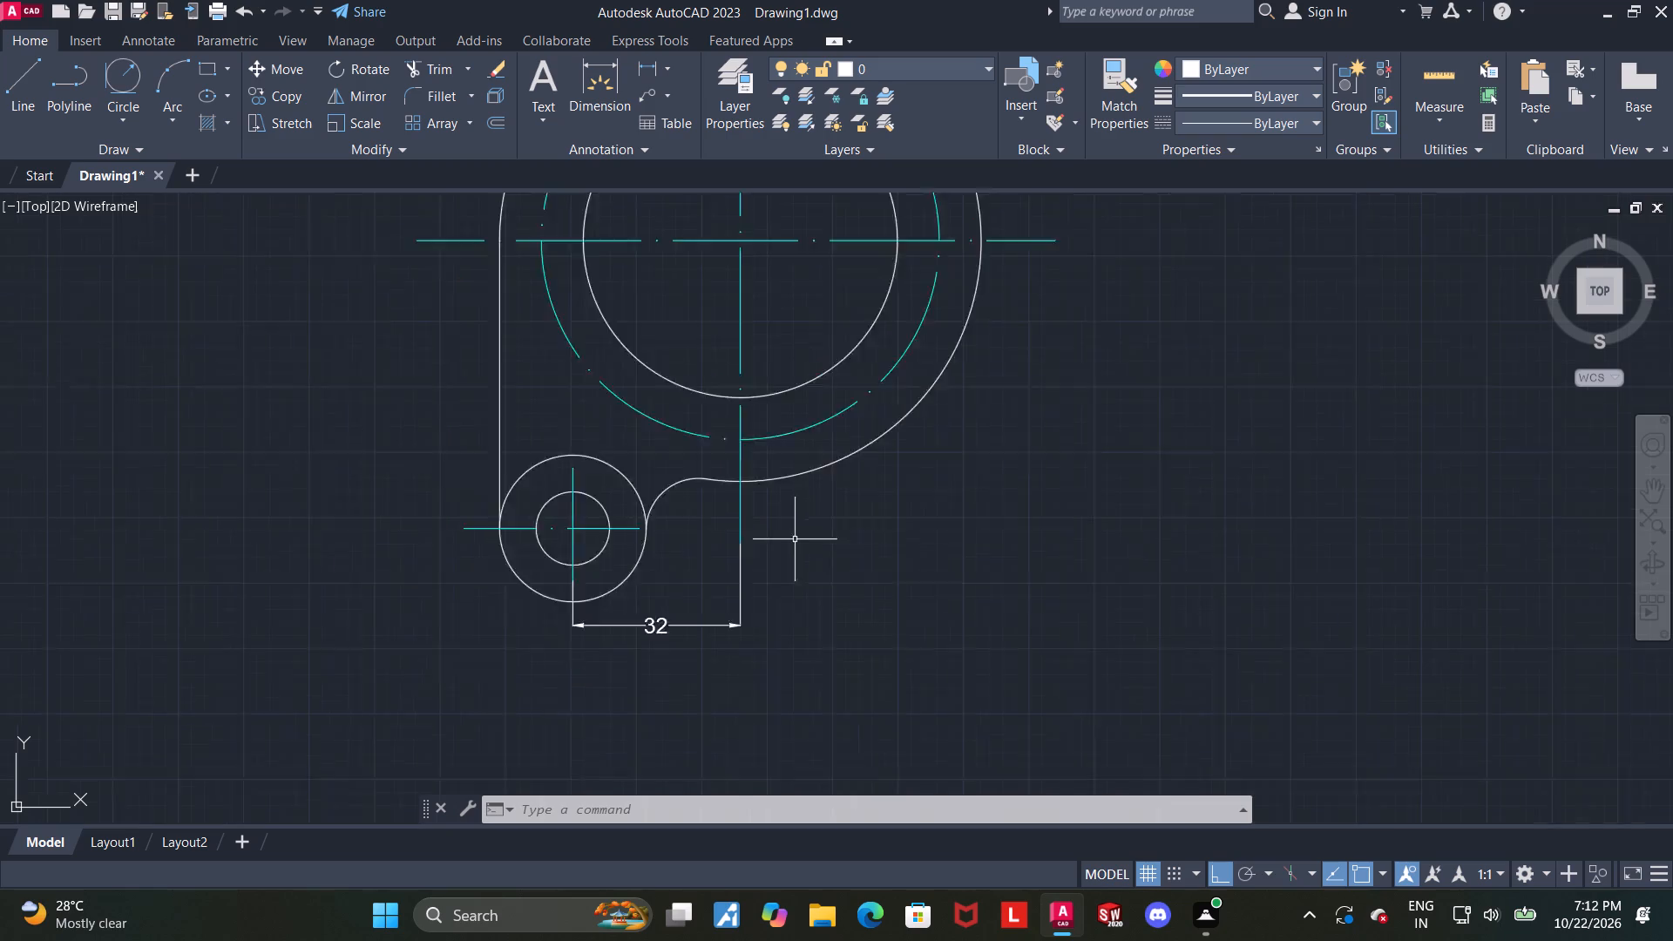
scroll(795, 542, down, 3)
scroll(847, 432, up, 2)
scroll(973, 264, up, 1)
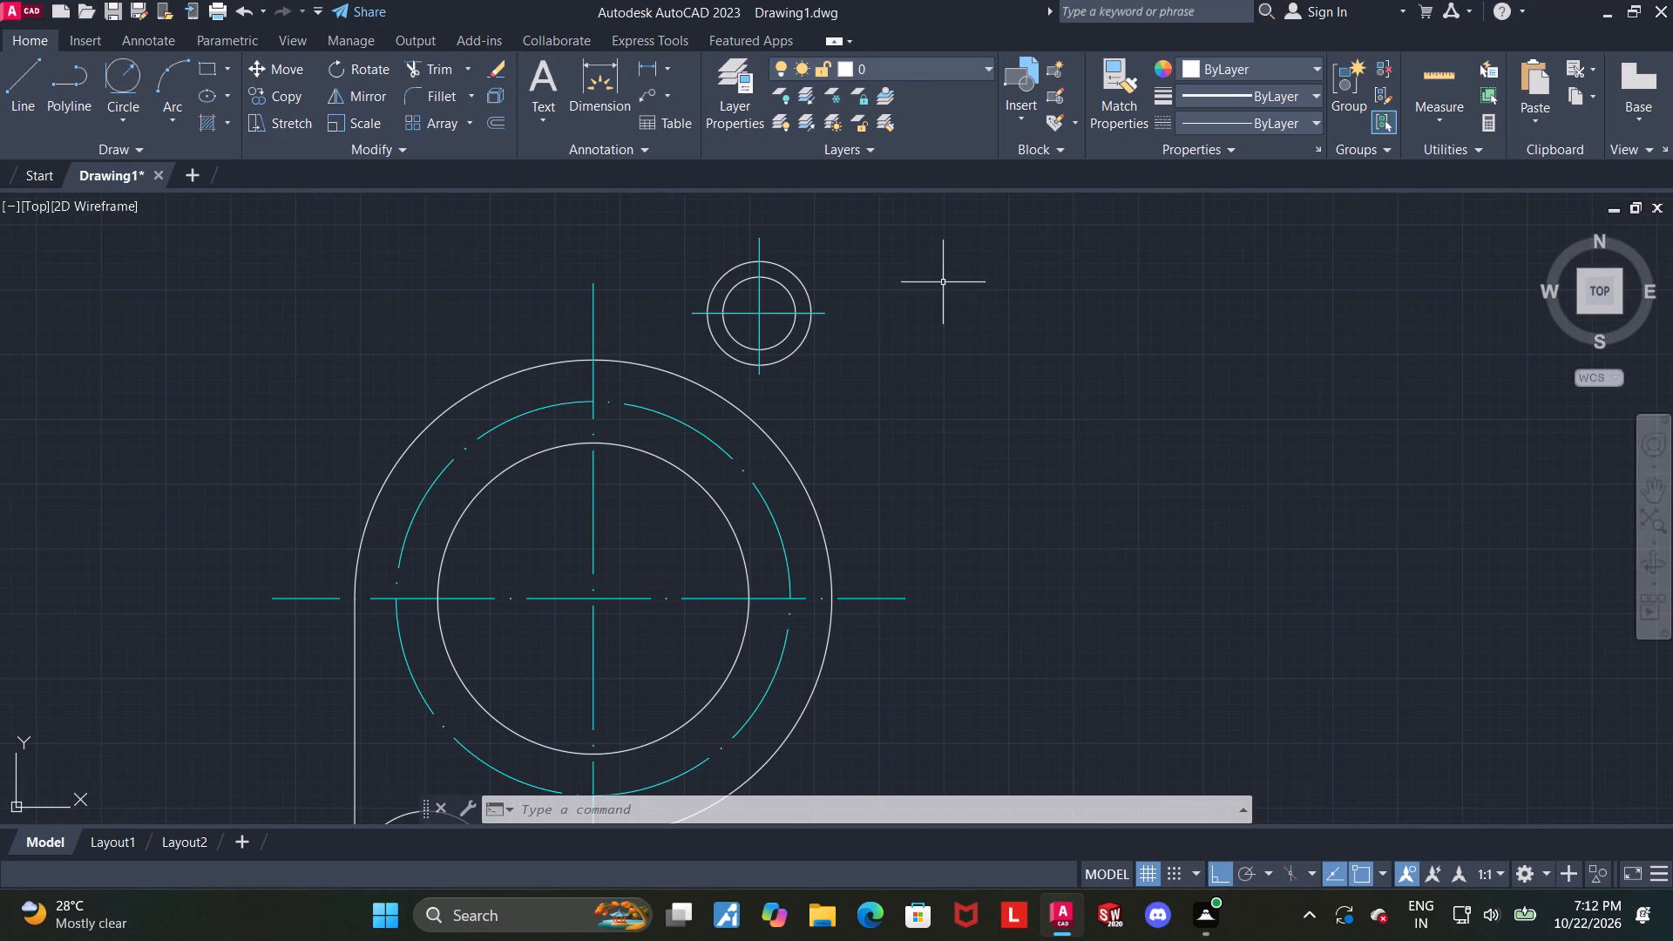
scroll(768, 363, down, 2)
scroll(768, 376, up, 1)
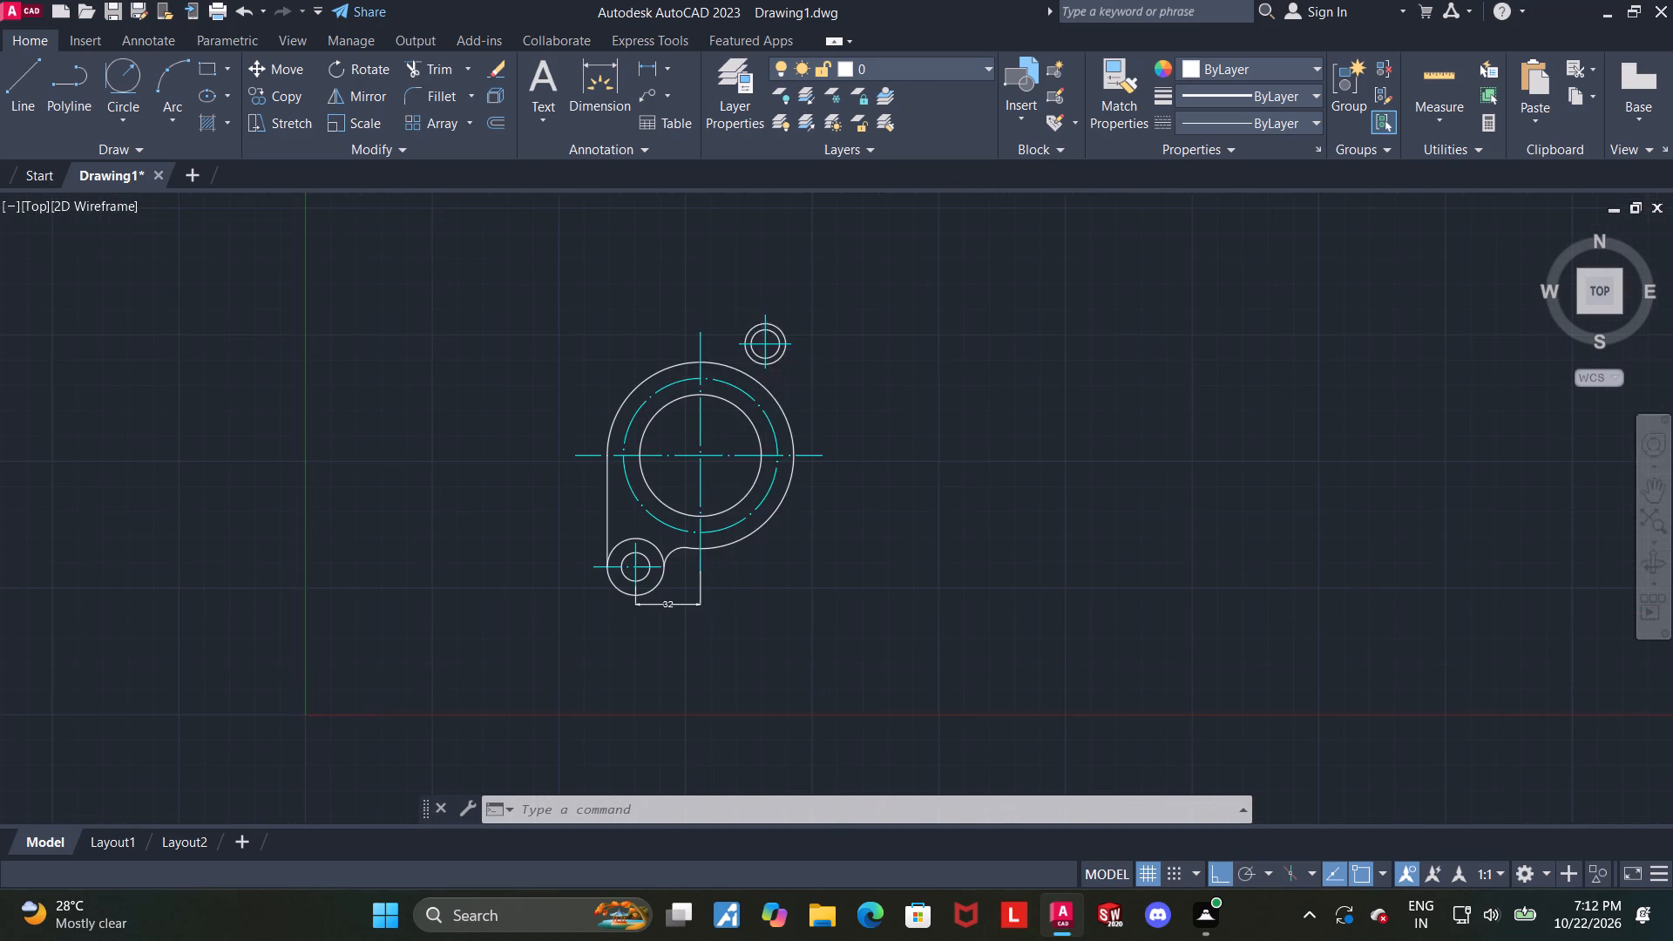
click(778, 351)
key(Delete)
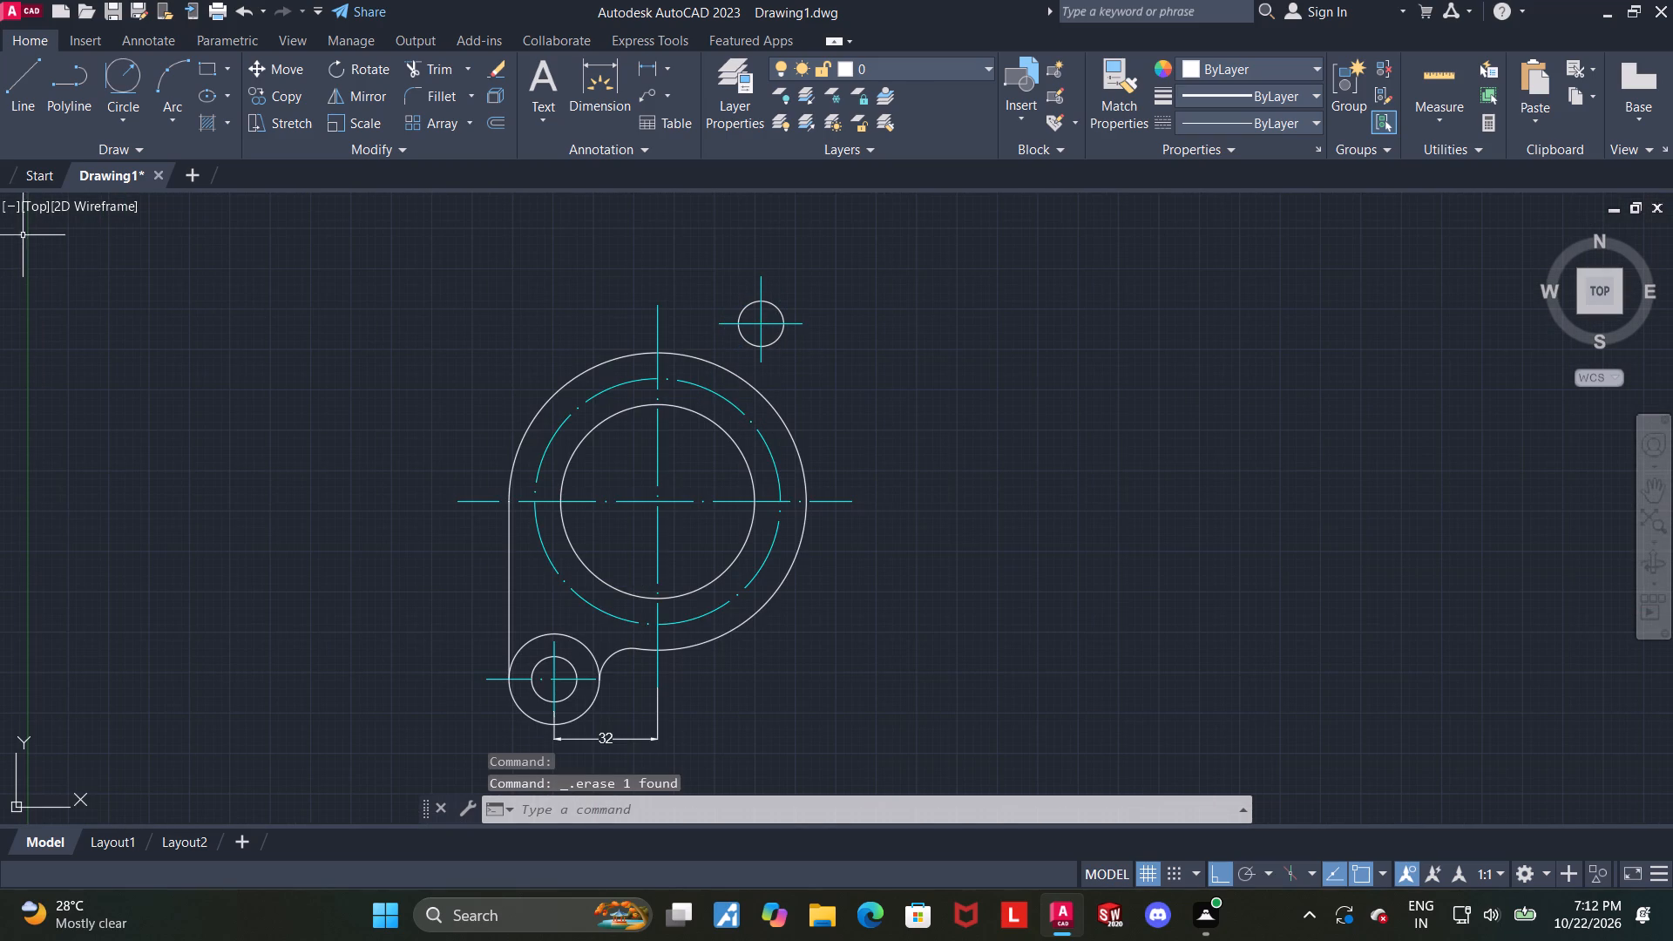
Draw a vertical line from the large outer circle's right quadrant up past the upper-right small circle.
click(15, 97)
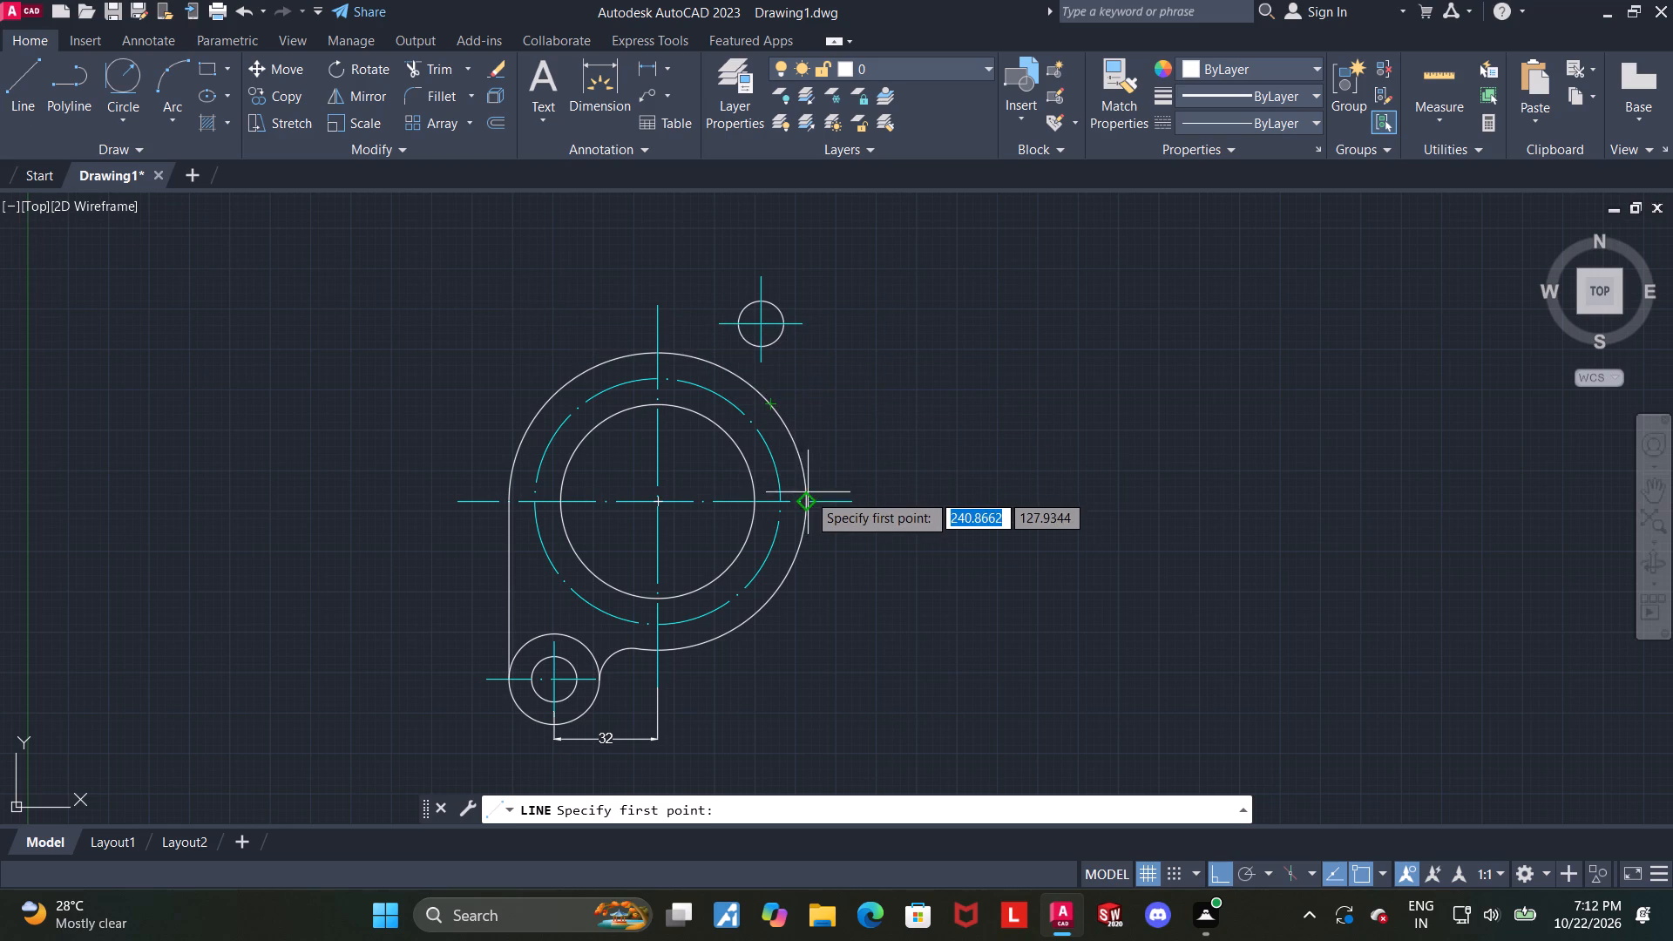
scroll(809, 502, up, 2)
click(788, 500)
scroll(789, 501, down, 1)
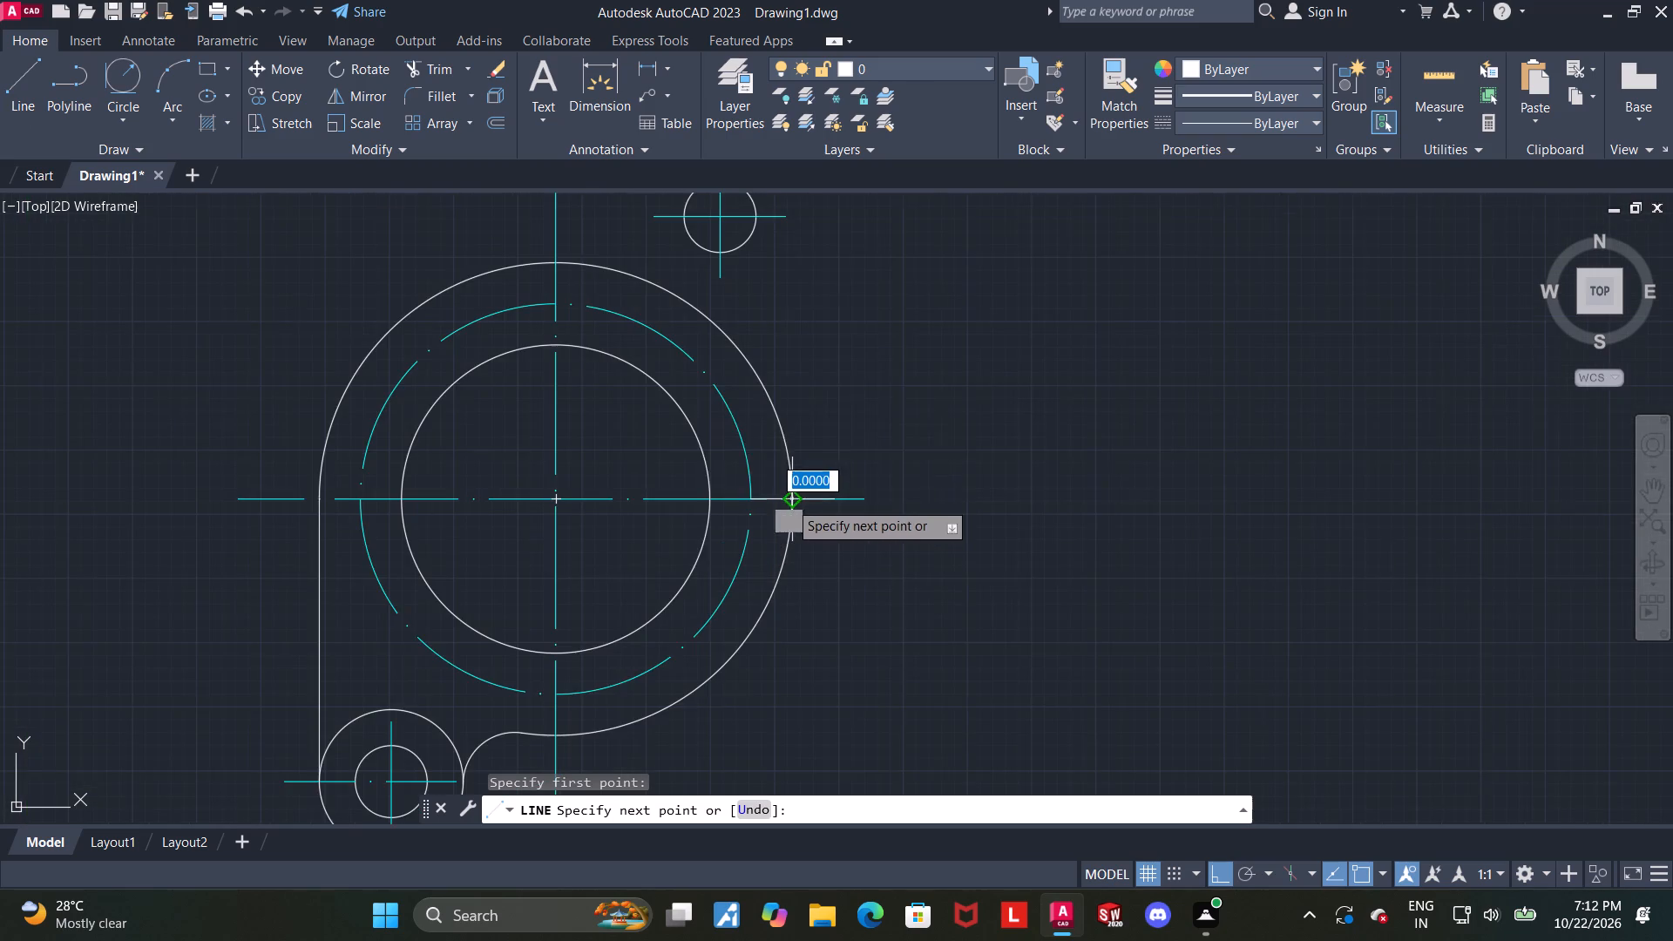
scroll(796, 380, down, 3)
scroll(797, 326, up, 2)
click(797, 310)
key(Escape)
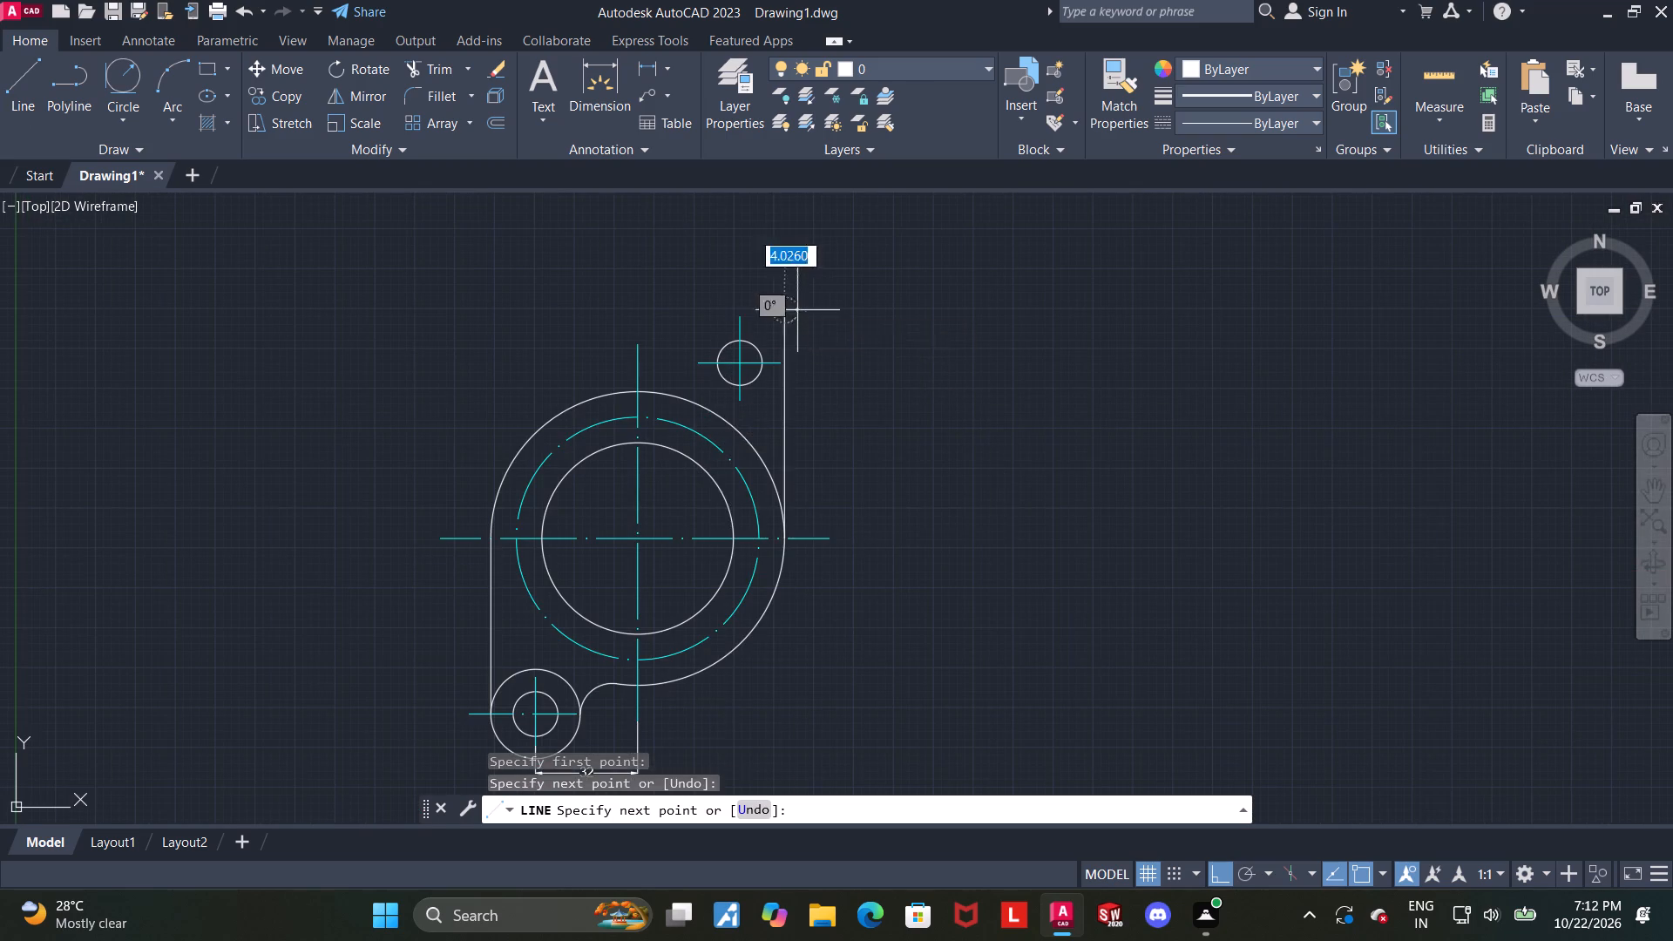
Extend the upper-right circle's horizontal center line to the right vertical tangent line.
scroll(792, 377, up, 2)
click(464, 69)
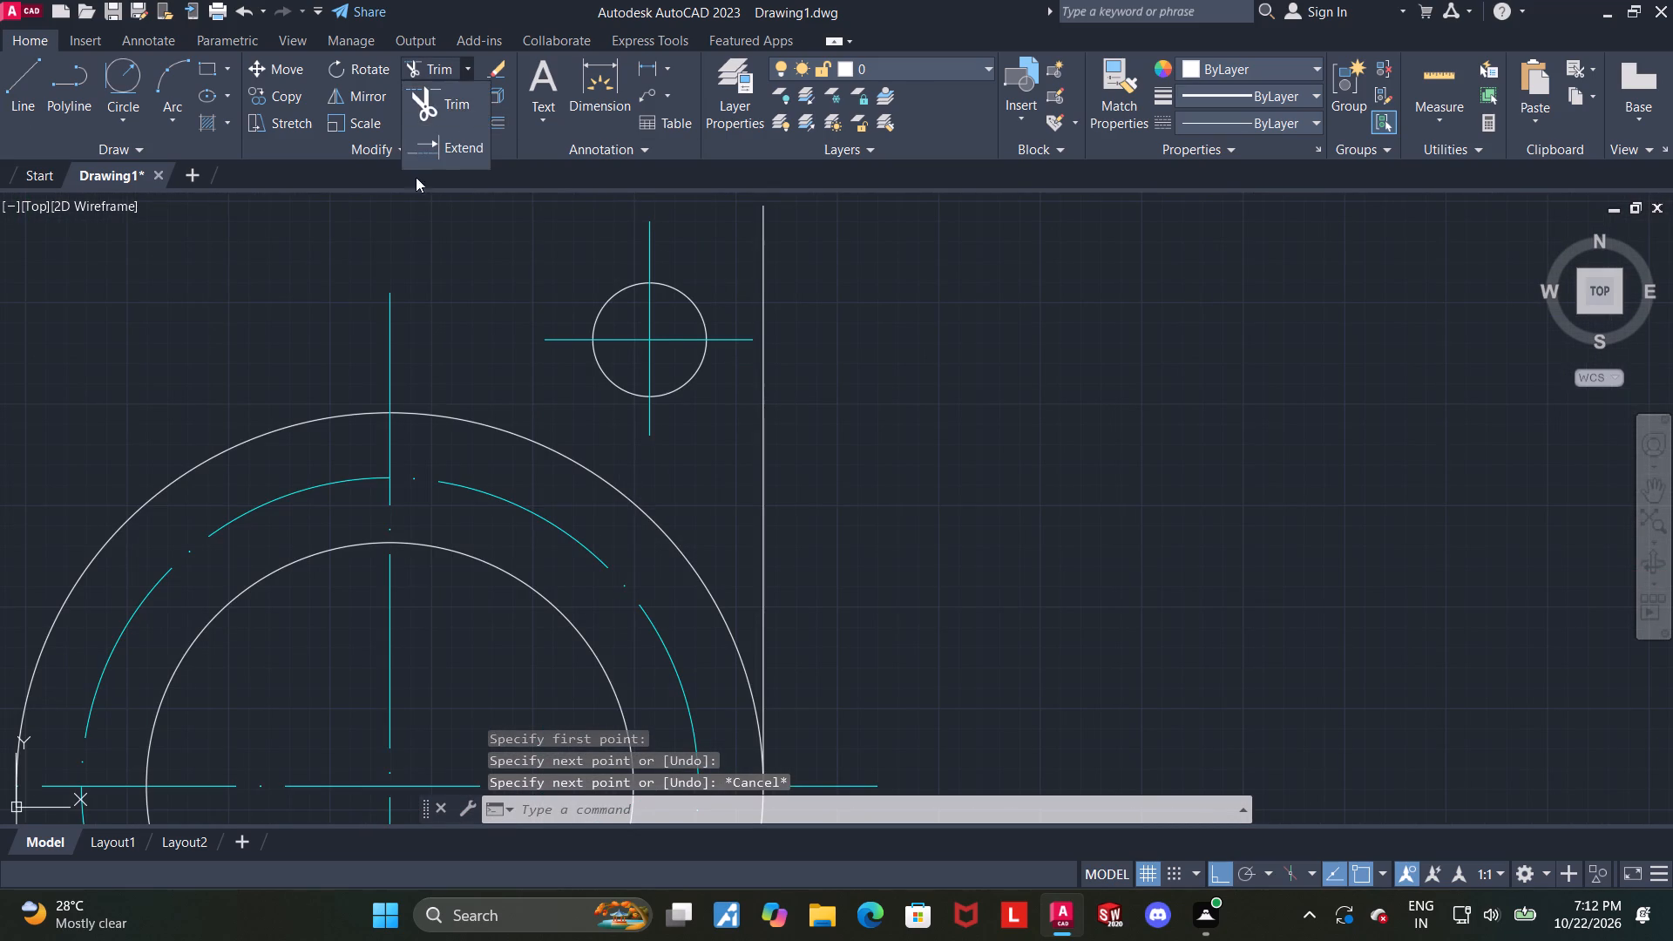
click(417, 156)
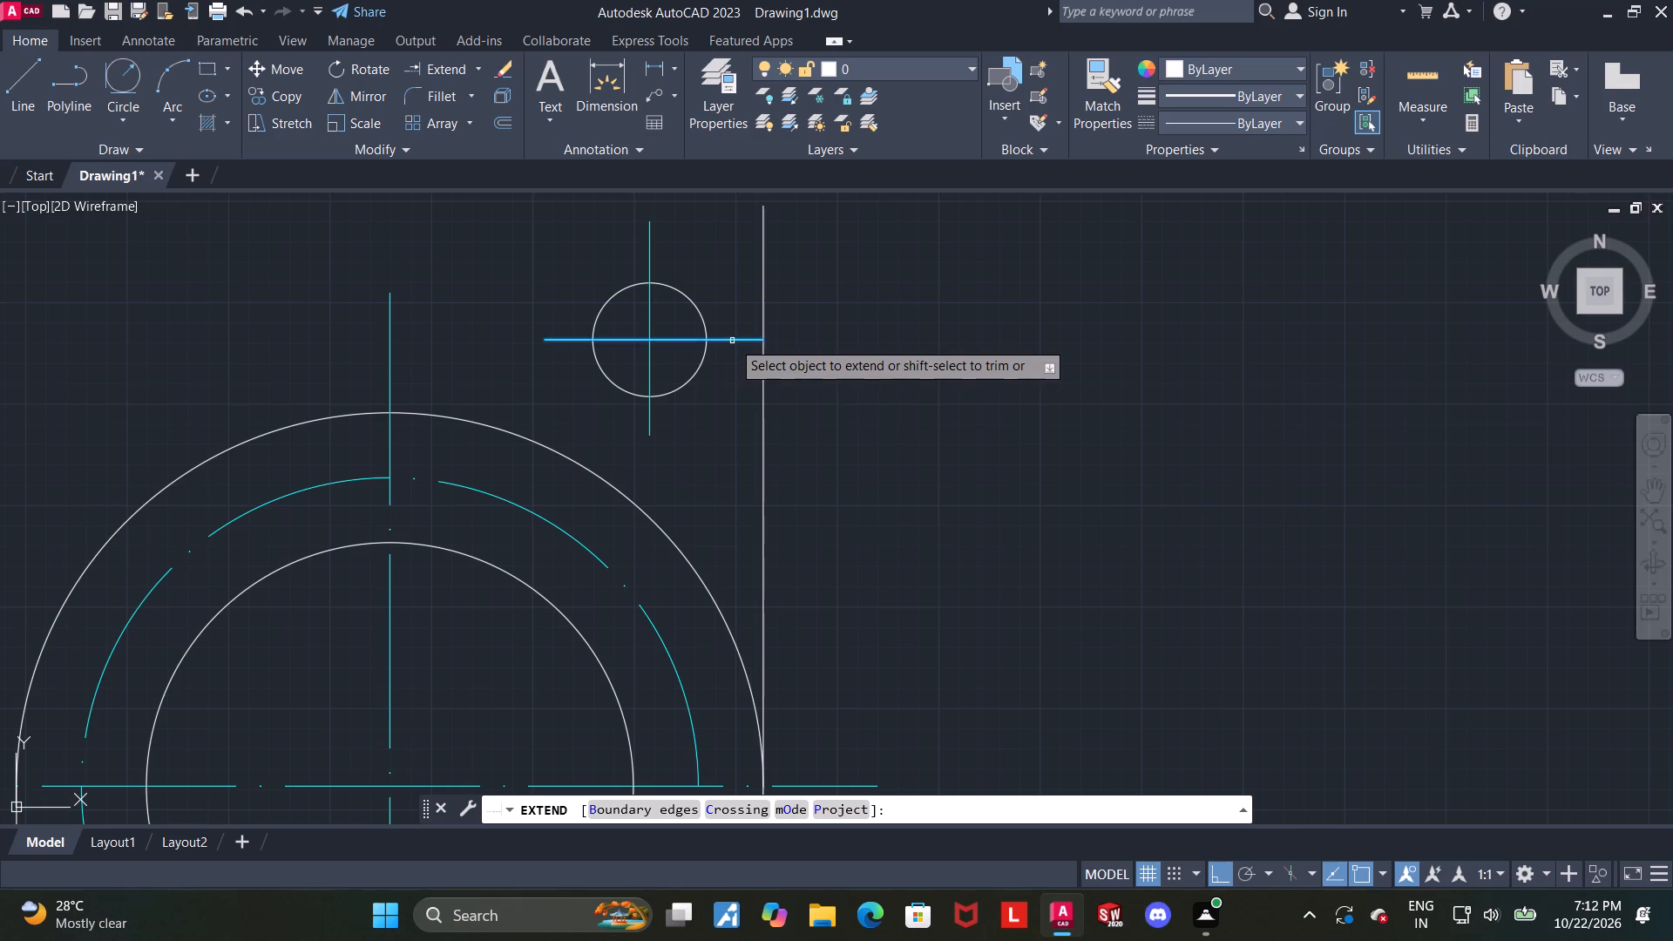
click(732, 341)
key(Escape)
key(Escape)
Draw a circle centered on the upper-right center-line intersection, reaching out to the right vertical tangent line.
scroll(729, 277, down, 2)
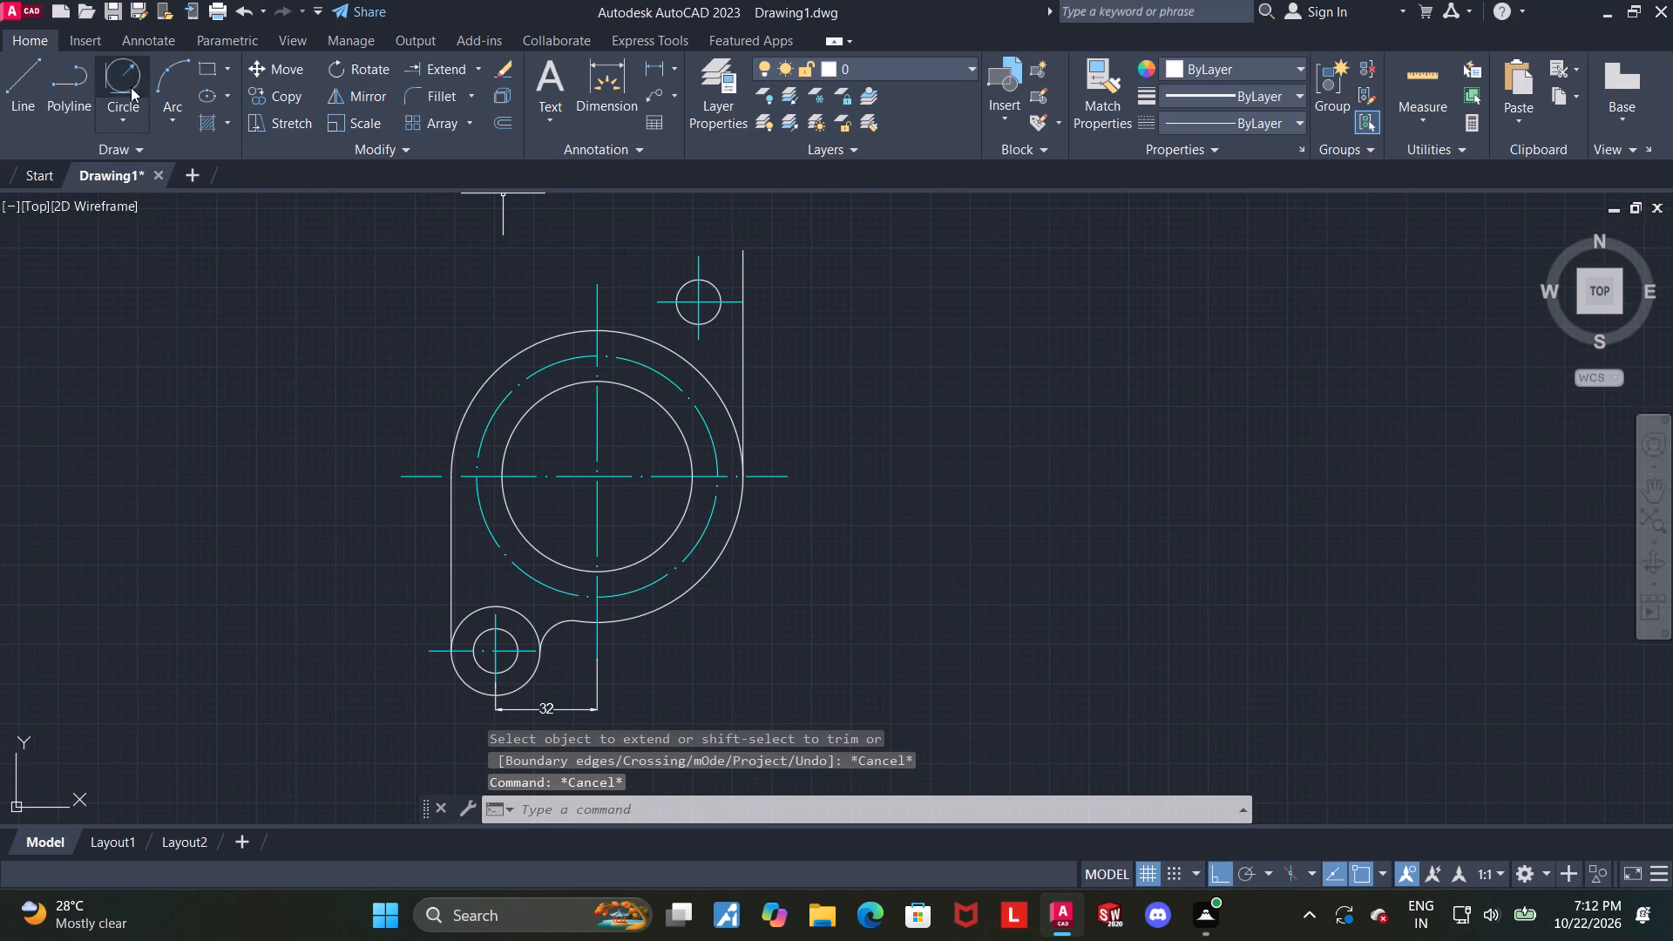
click(133, 112)
click(142, 139)
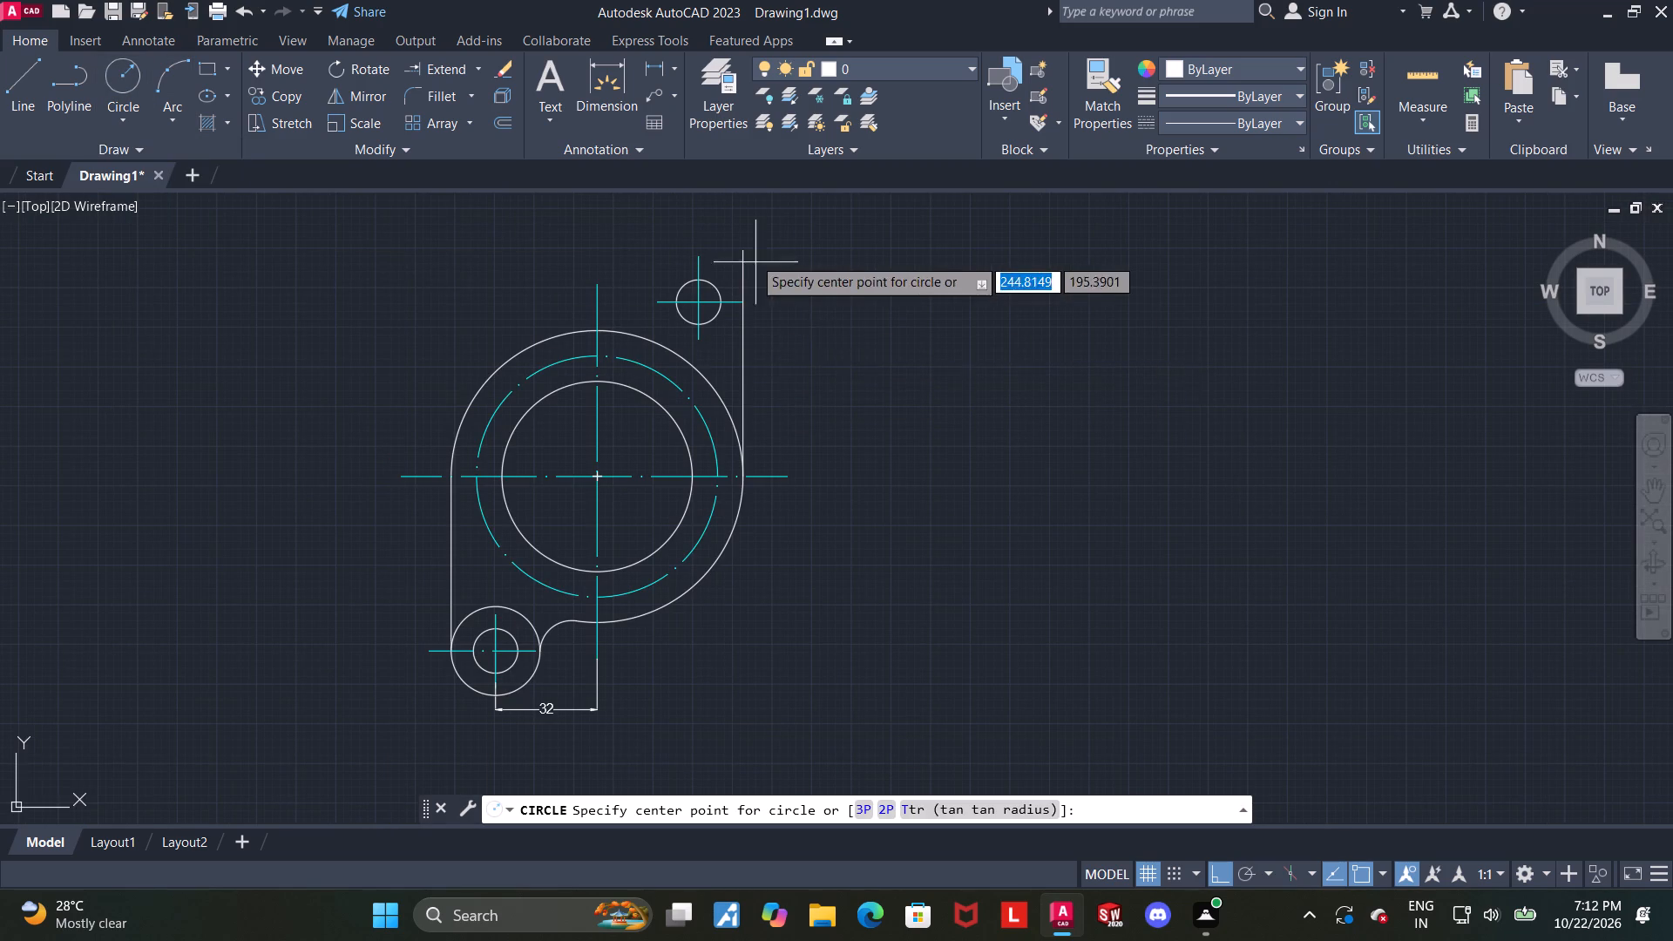
scroll(749, 254, up, 3)
scroll(532, 400, up, 3)
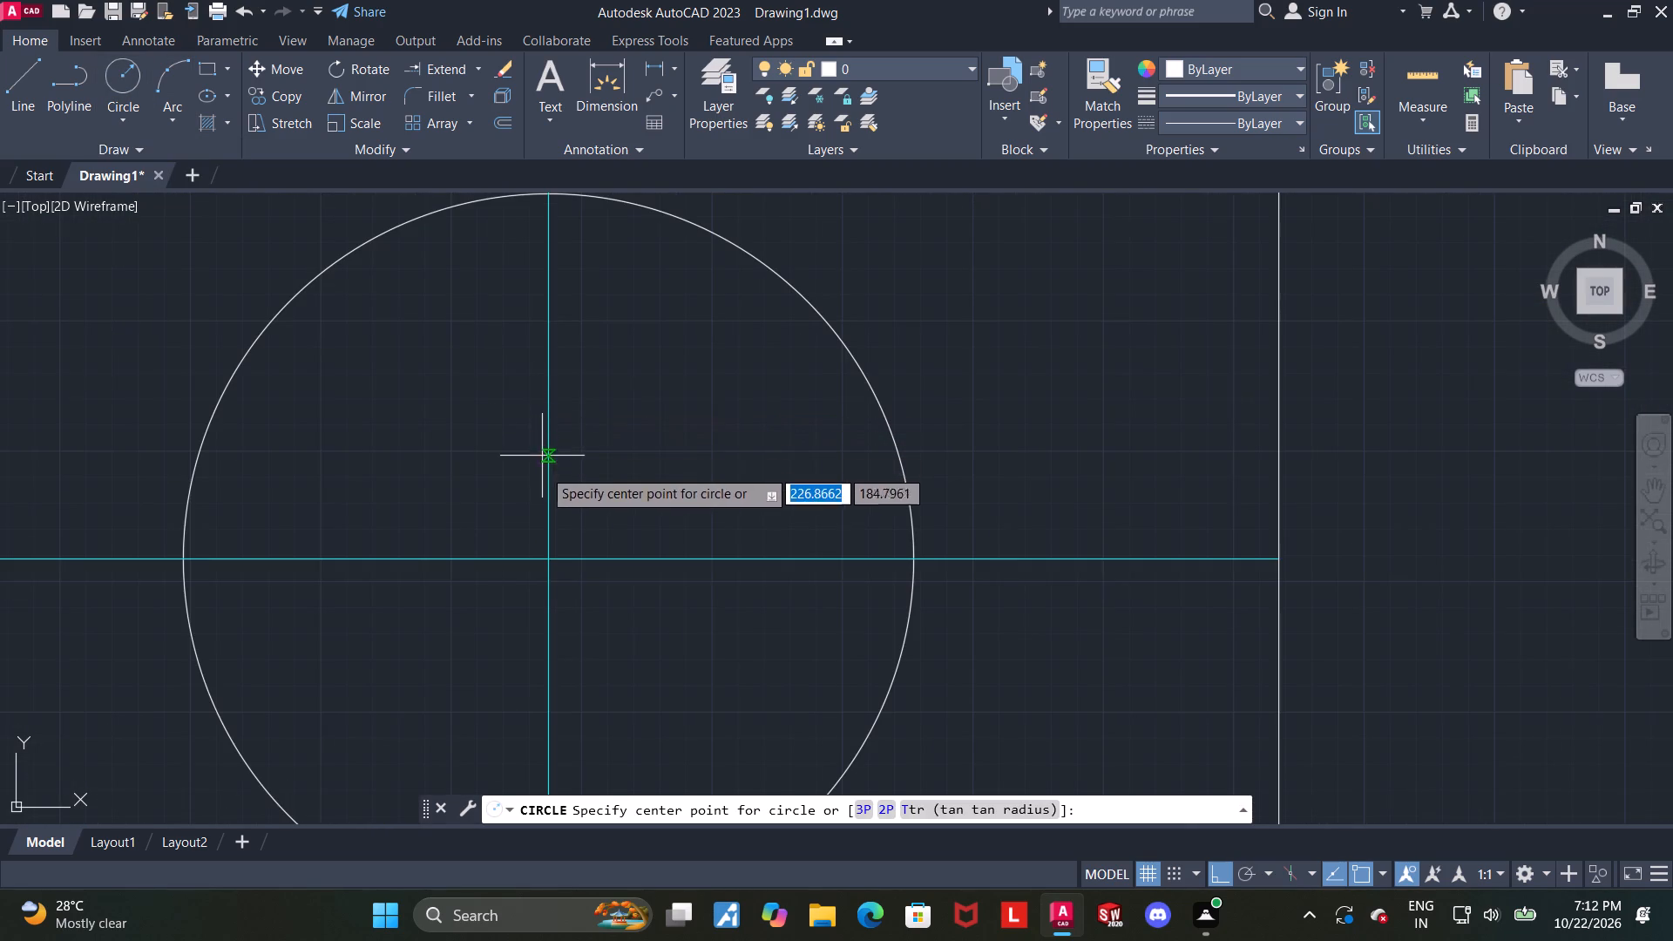
click(549, 558)
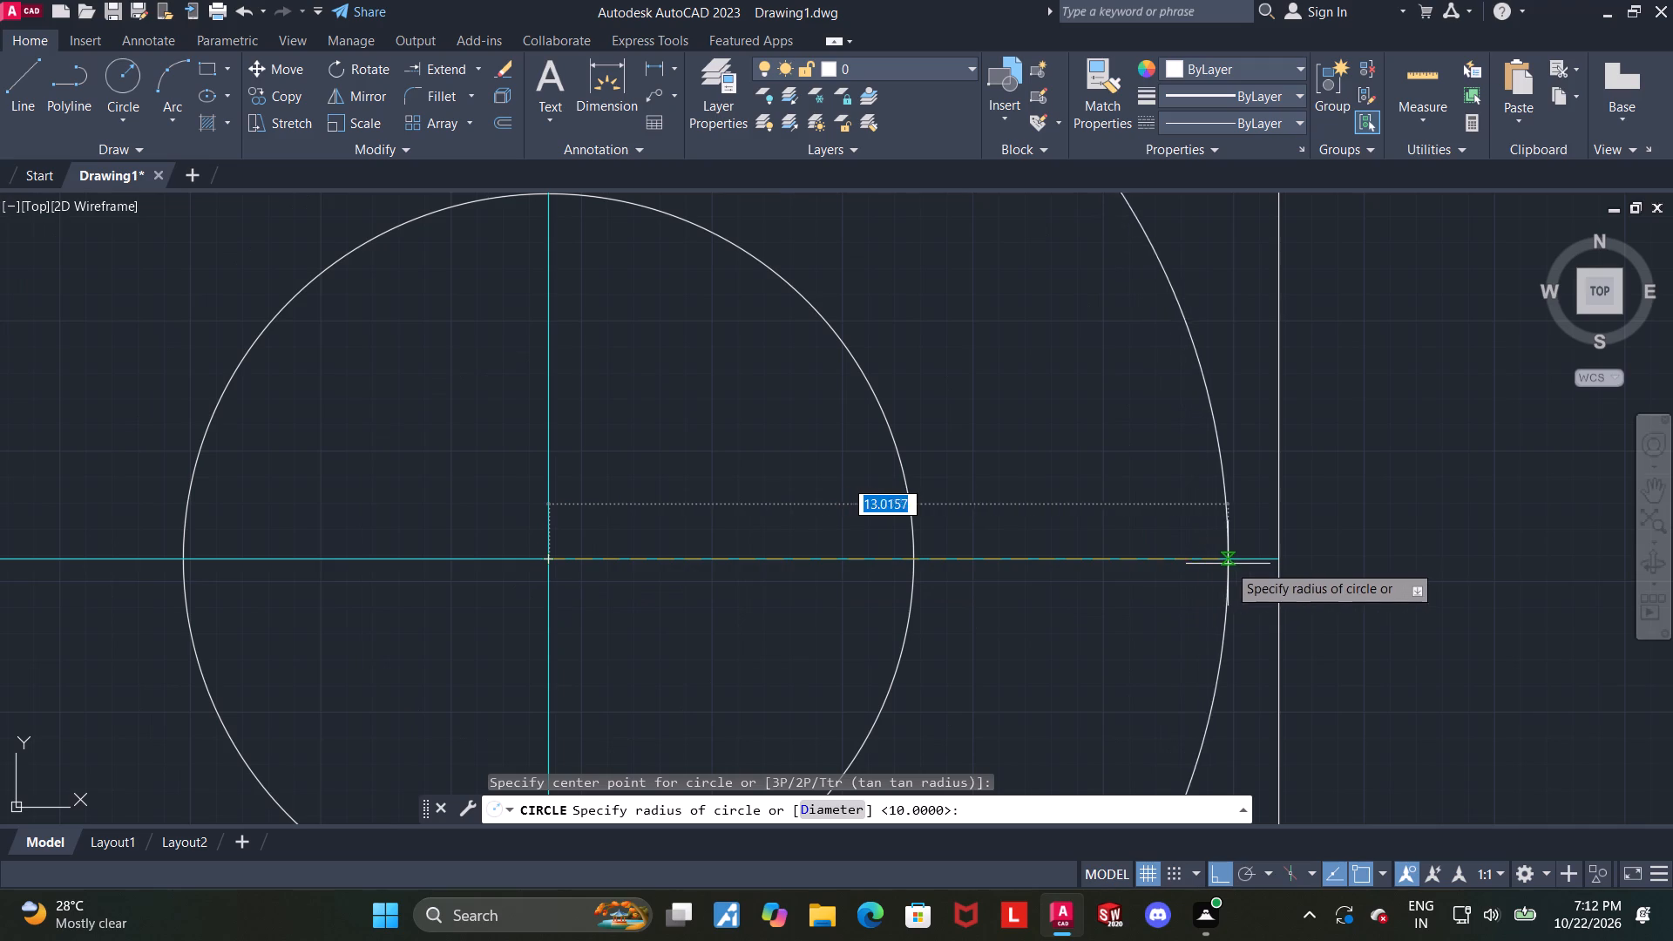
click(1276, 559)
key(Escape)
Trim the part of the right vertical tangent line that extends above its tangent point on the upper-right outer circle.
scroll(1276, 558, down, 3)
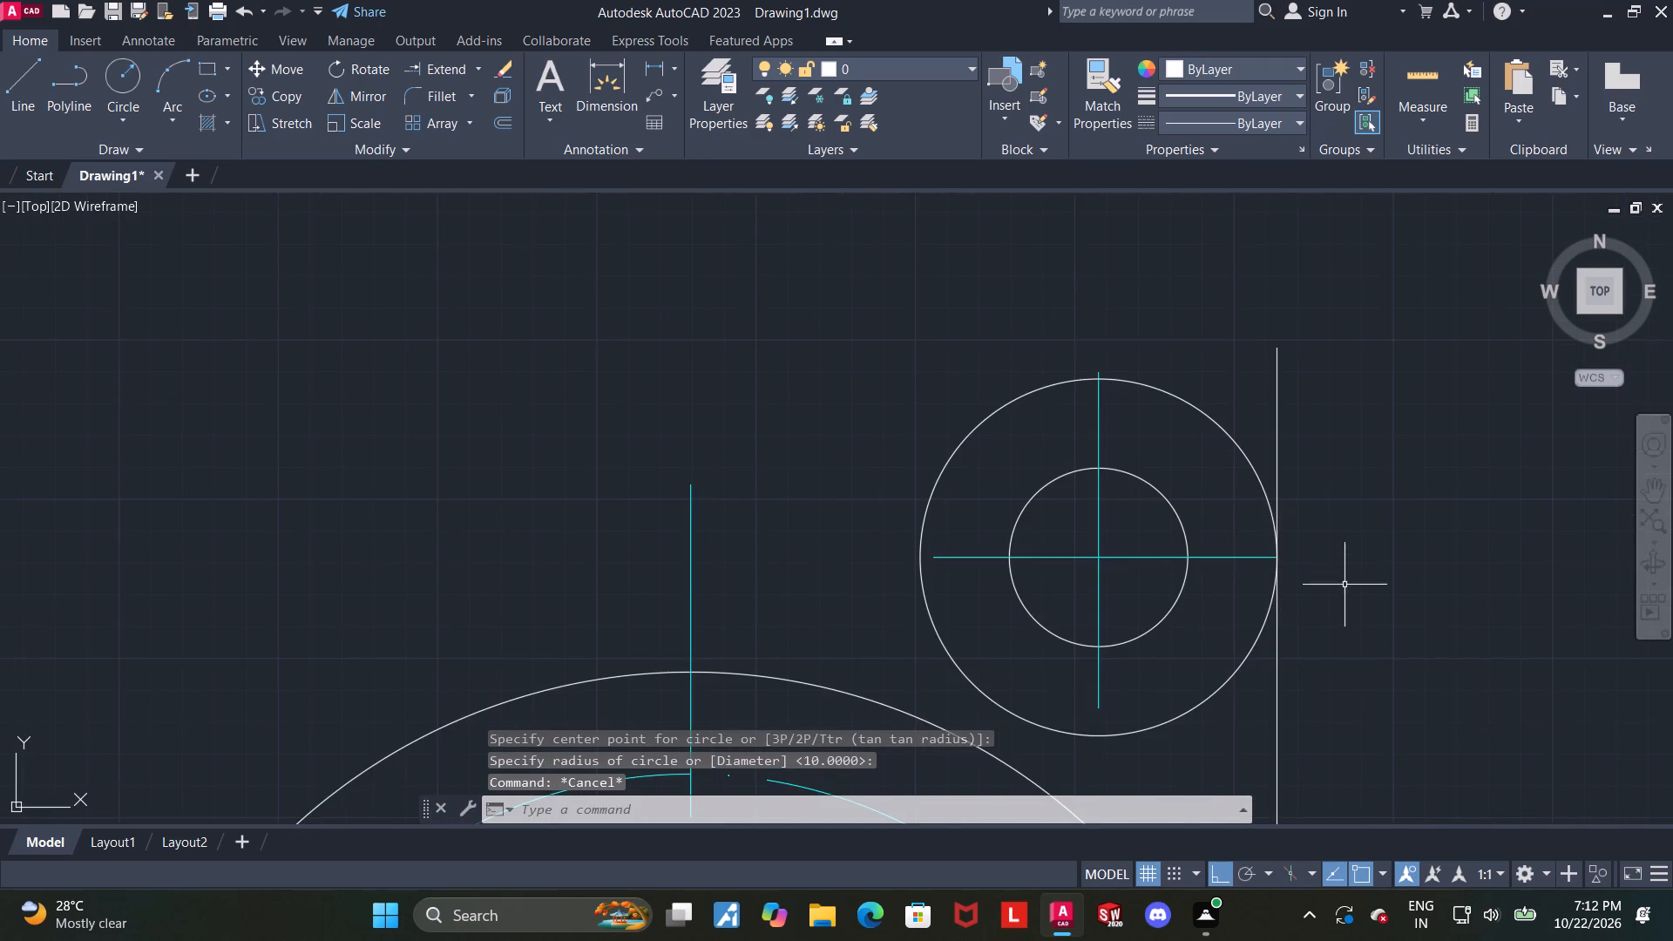
scroll(1344, 602, down, 3)
middle_drag(1379, 667, 1296, 500)
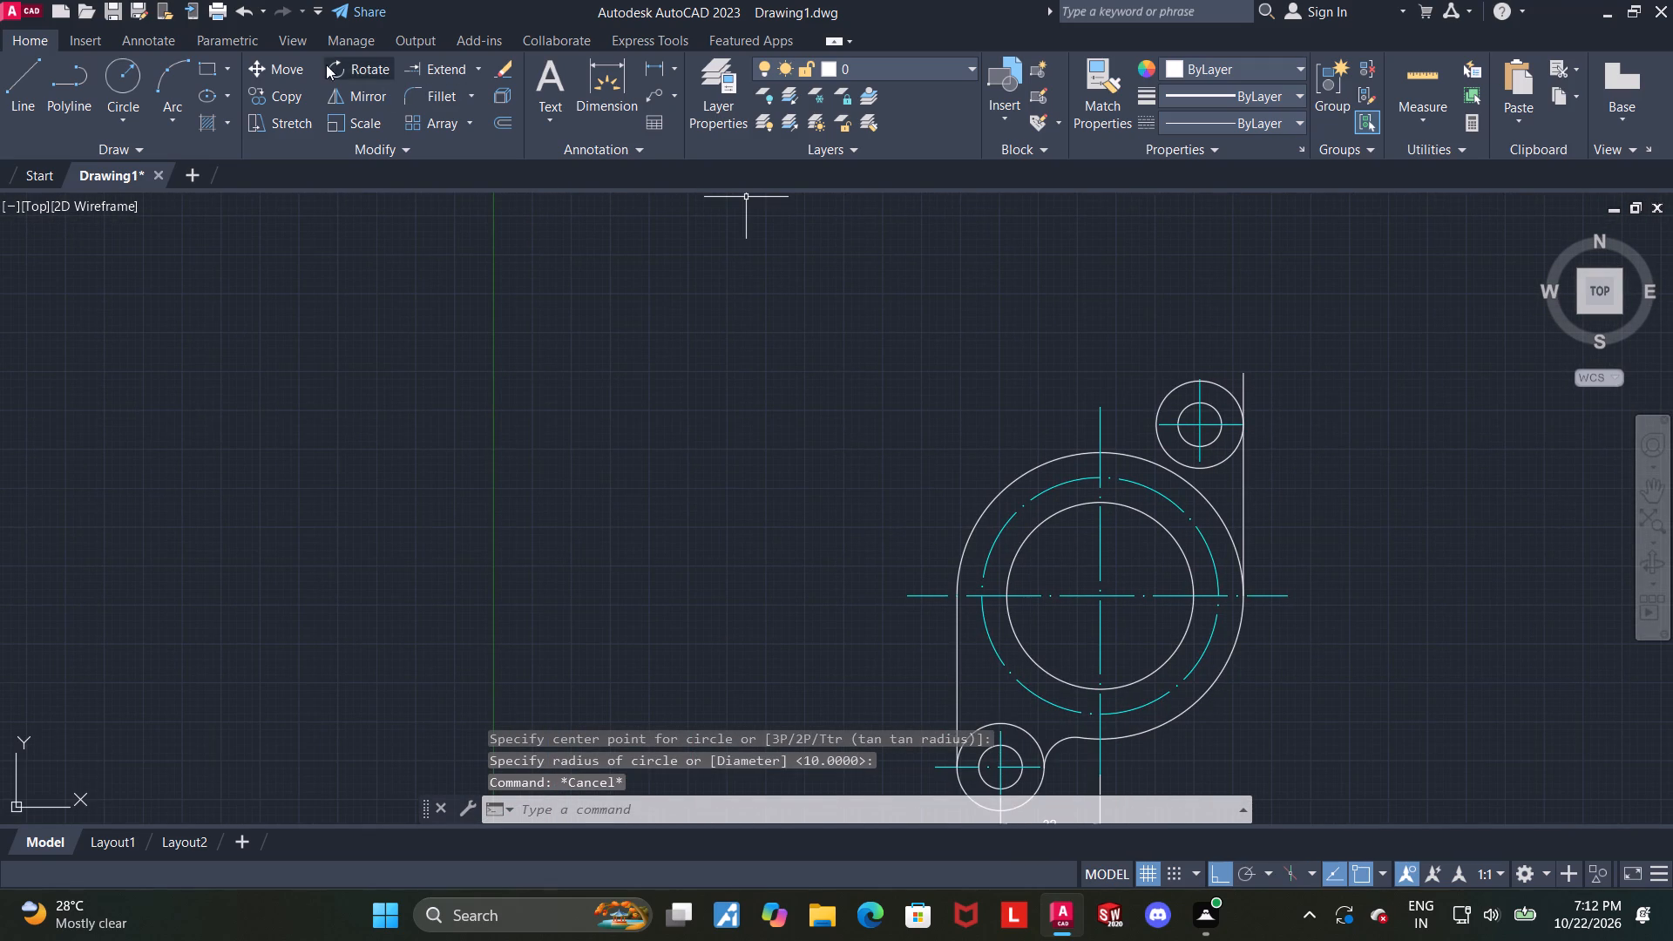
click(479, 67)
click(471, 91)
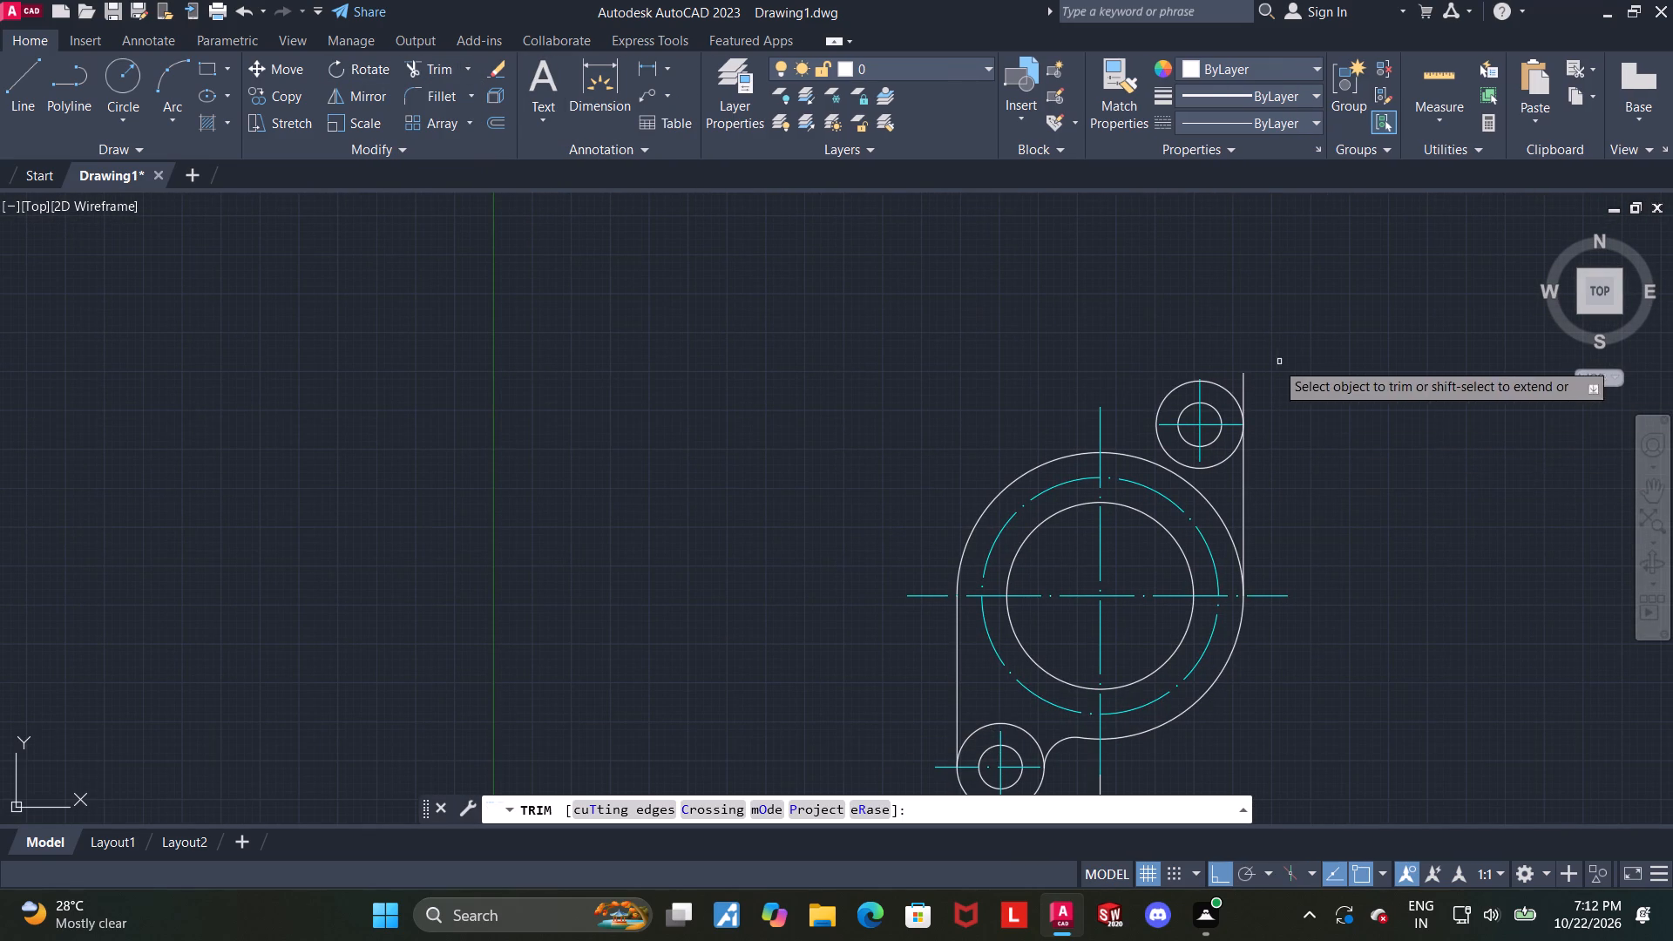
click(1245, 378)
scroll(1295, 442, down, 3)
scroll(1291, 505, up, 3)
scroll(1243, 440, down, 1)
middle_drag(1254, 365, 1120, 448)
scroll(1112, 344, up, 1)
key(Escape)
Draw a circle of radius 10 tangent to the large outer circle and the upper-right boss's outer circle.
scroll(1084, 355, up, 1)
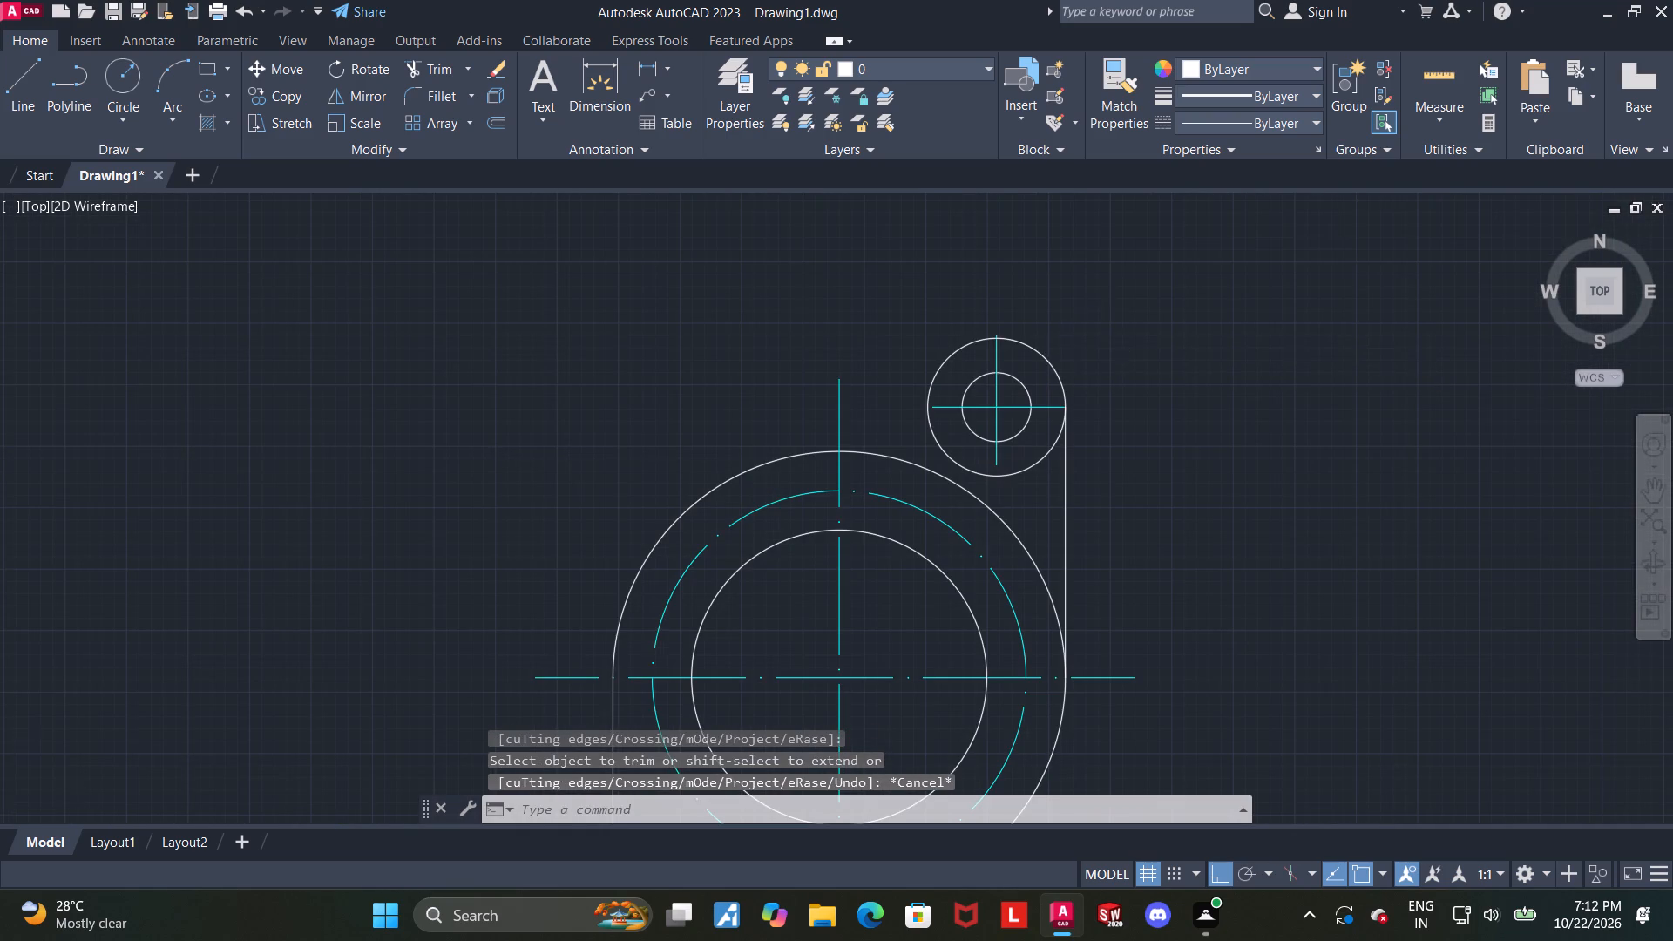
click(139, 109)
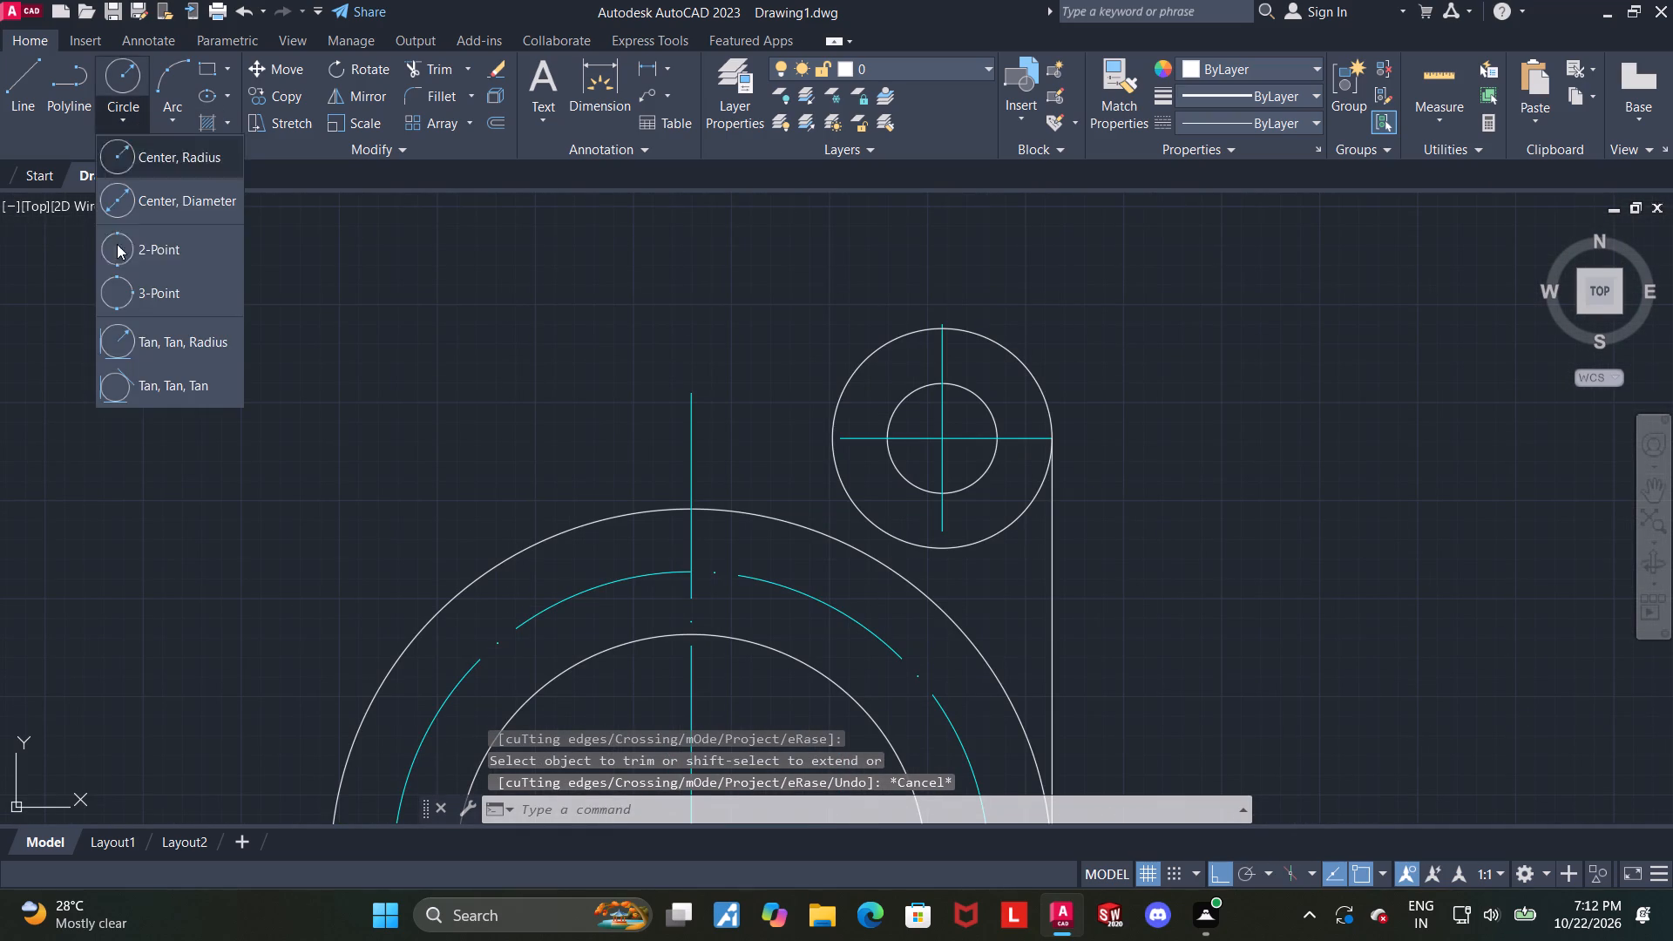
click(143, 329)
click(773, 512)
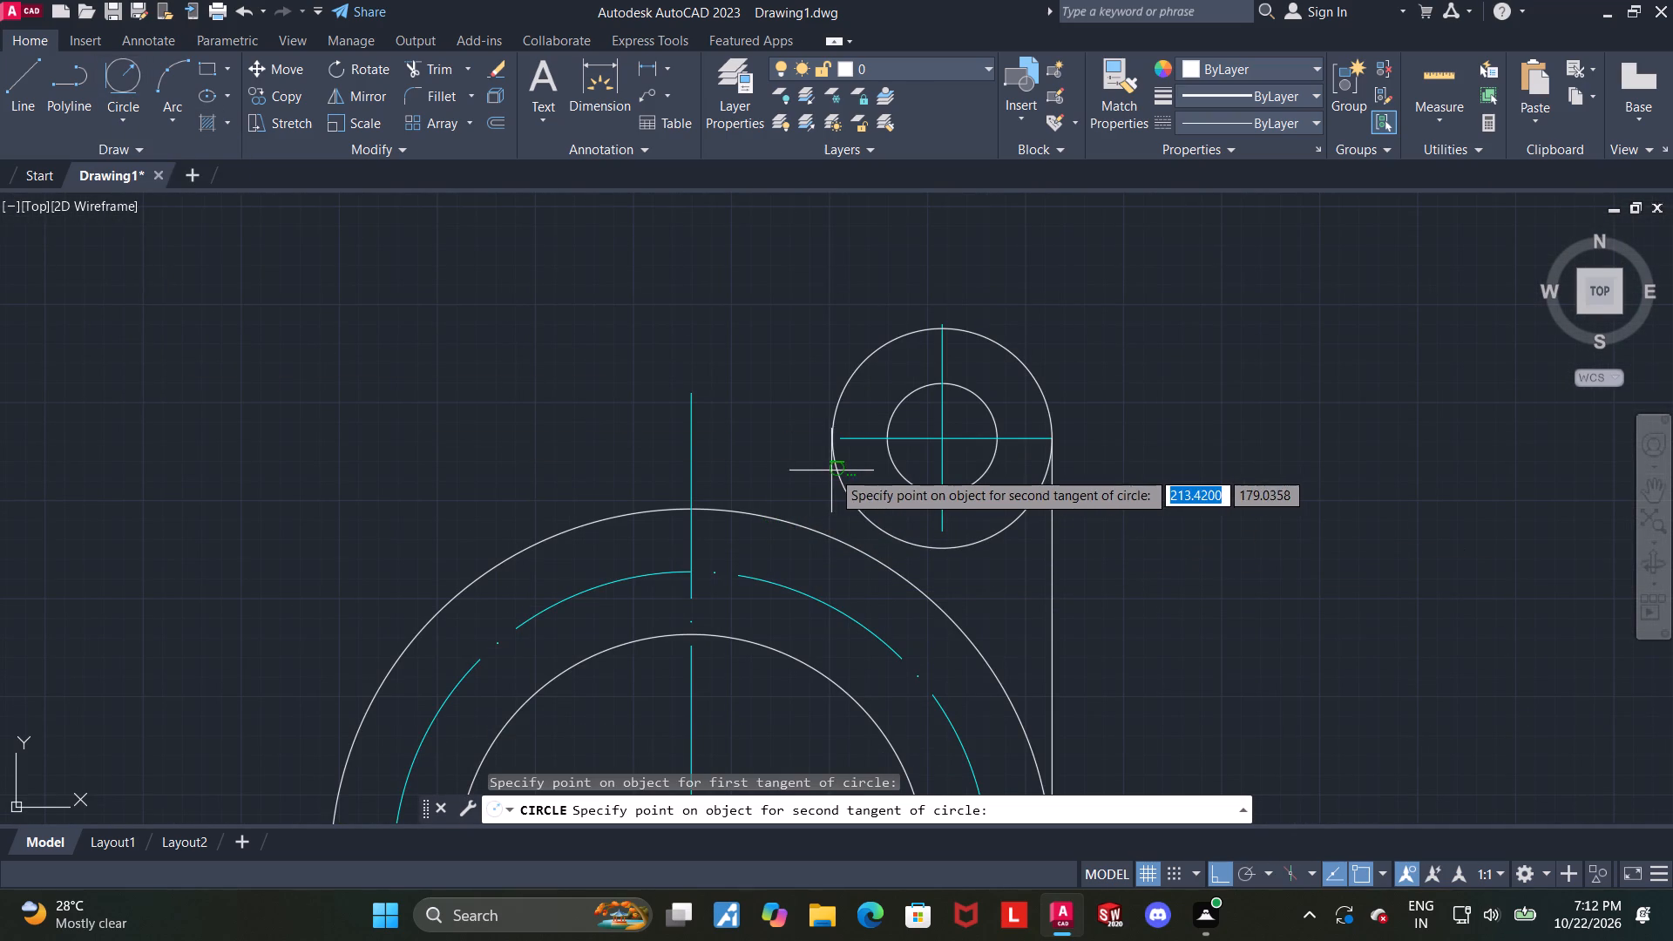
click(833, 469)
text(10)
key(Return)
key(Escape)
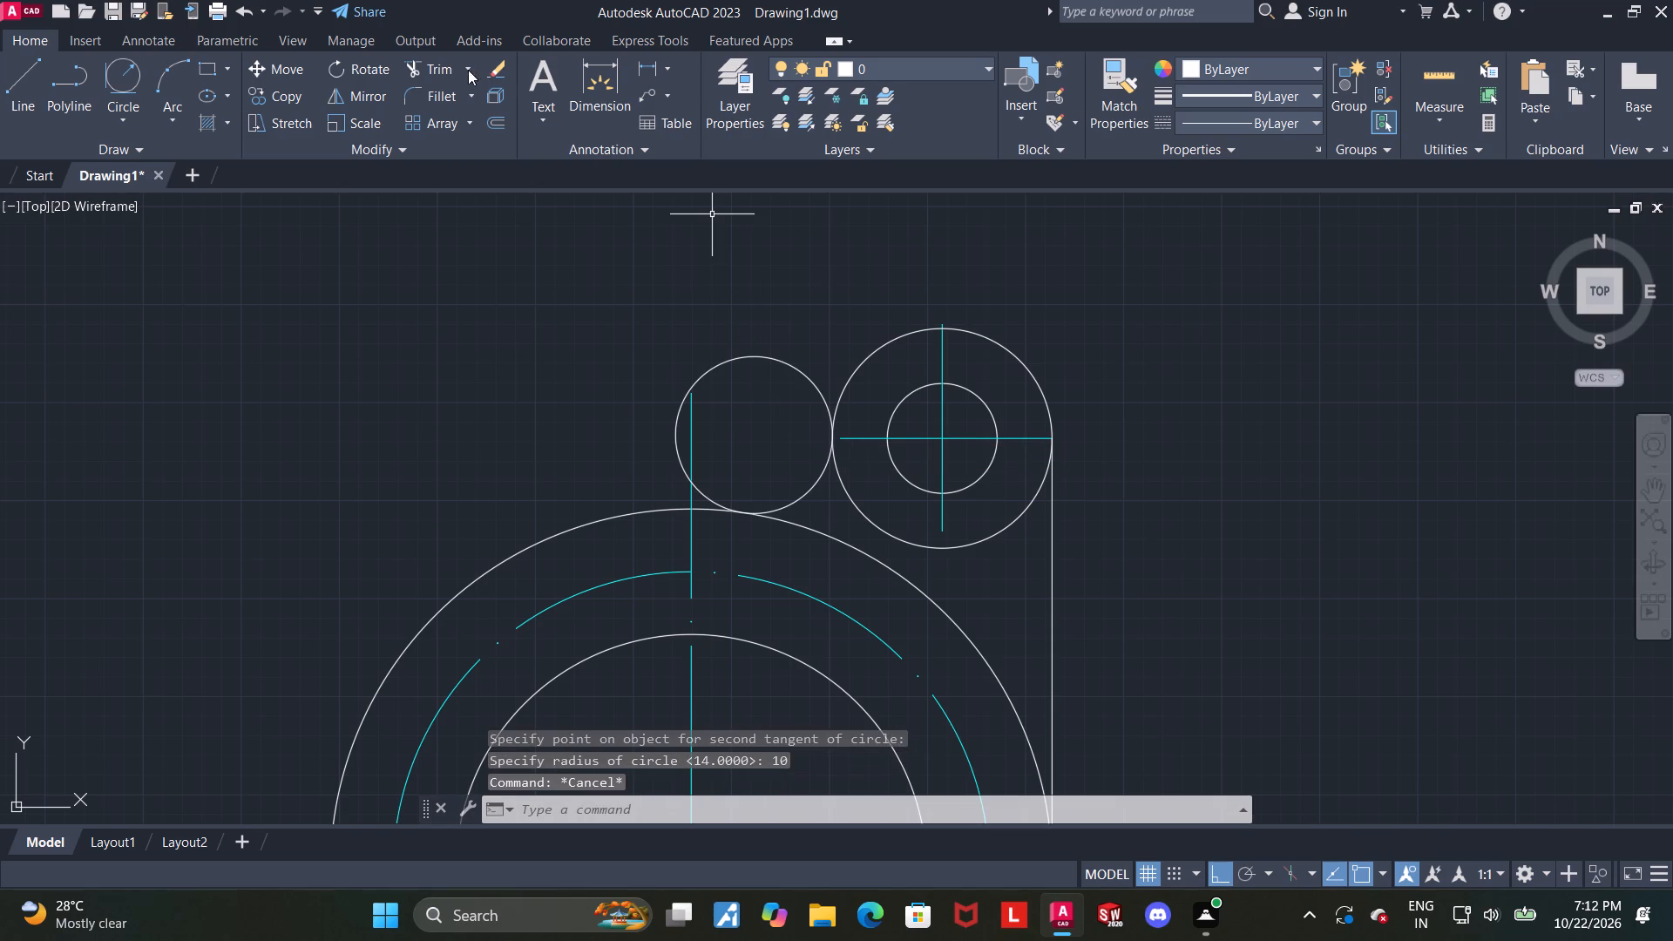
Trim the new tangent circle down to the concave arc joining the large outer circle and the upper-right boss.
click(436, 70)
drag(769, 342, 762, 318)
drag(769, 396, 787, 313)
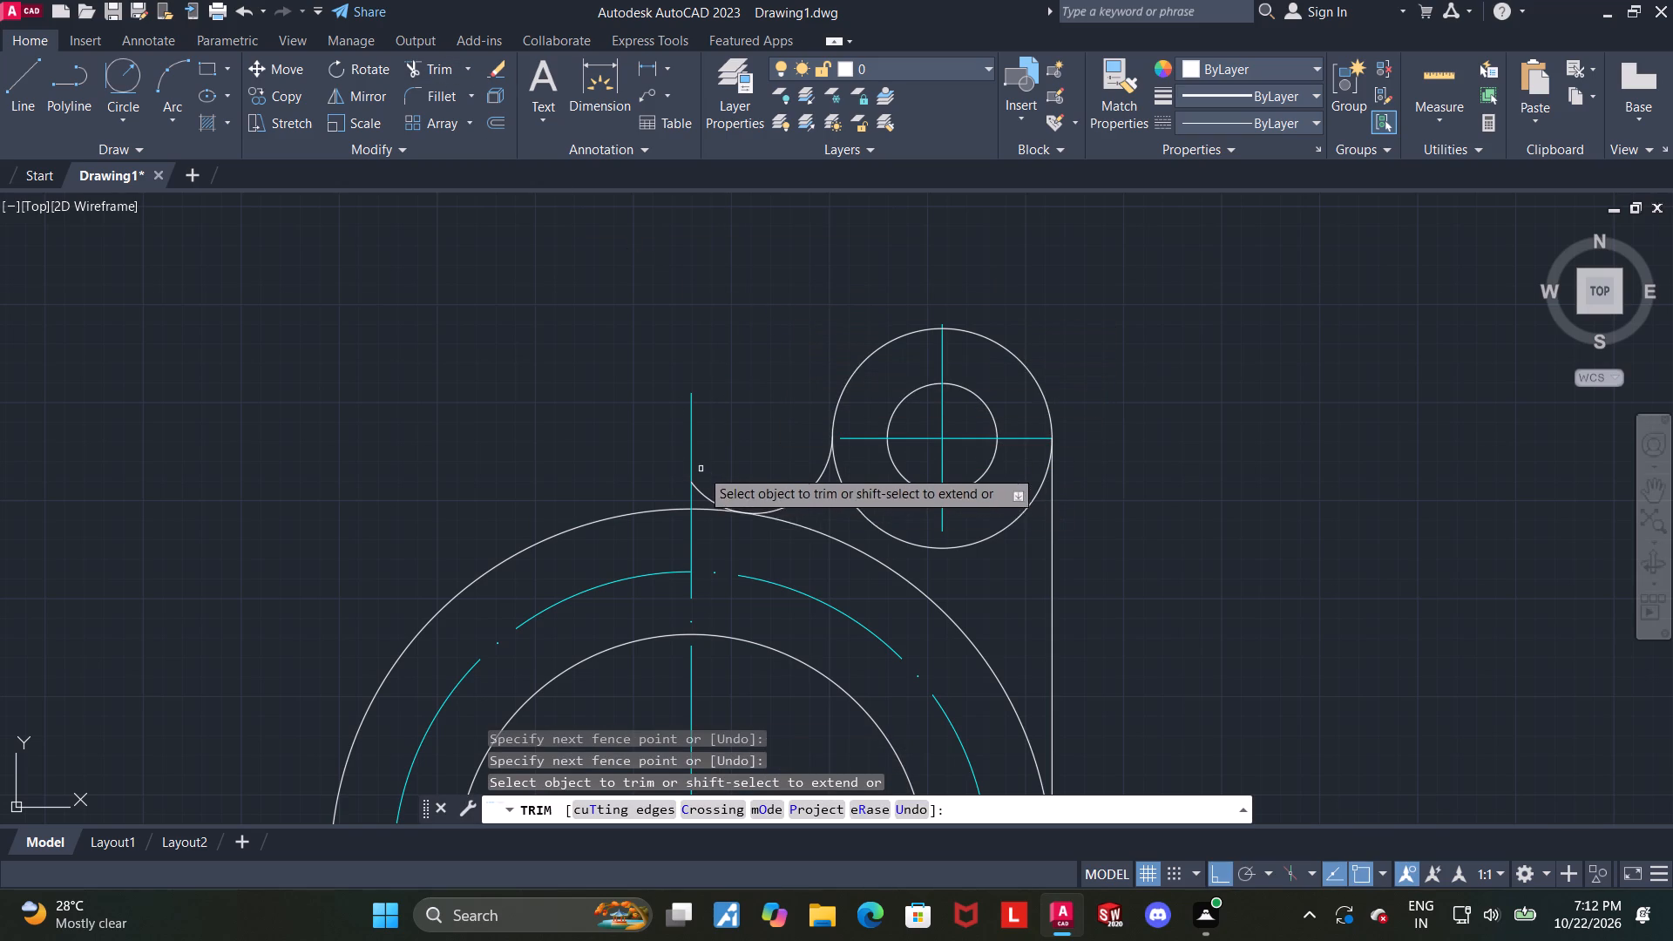
click(699, 487)
Trim away the large outer circle's segment between the upper tangent arc and the right vertical tangent line.
scroll(880, 498, down, 2)
middle_drag(1101, 645, 1057, 561)
scroll(892, 456, up, 1)
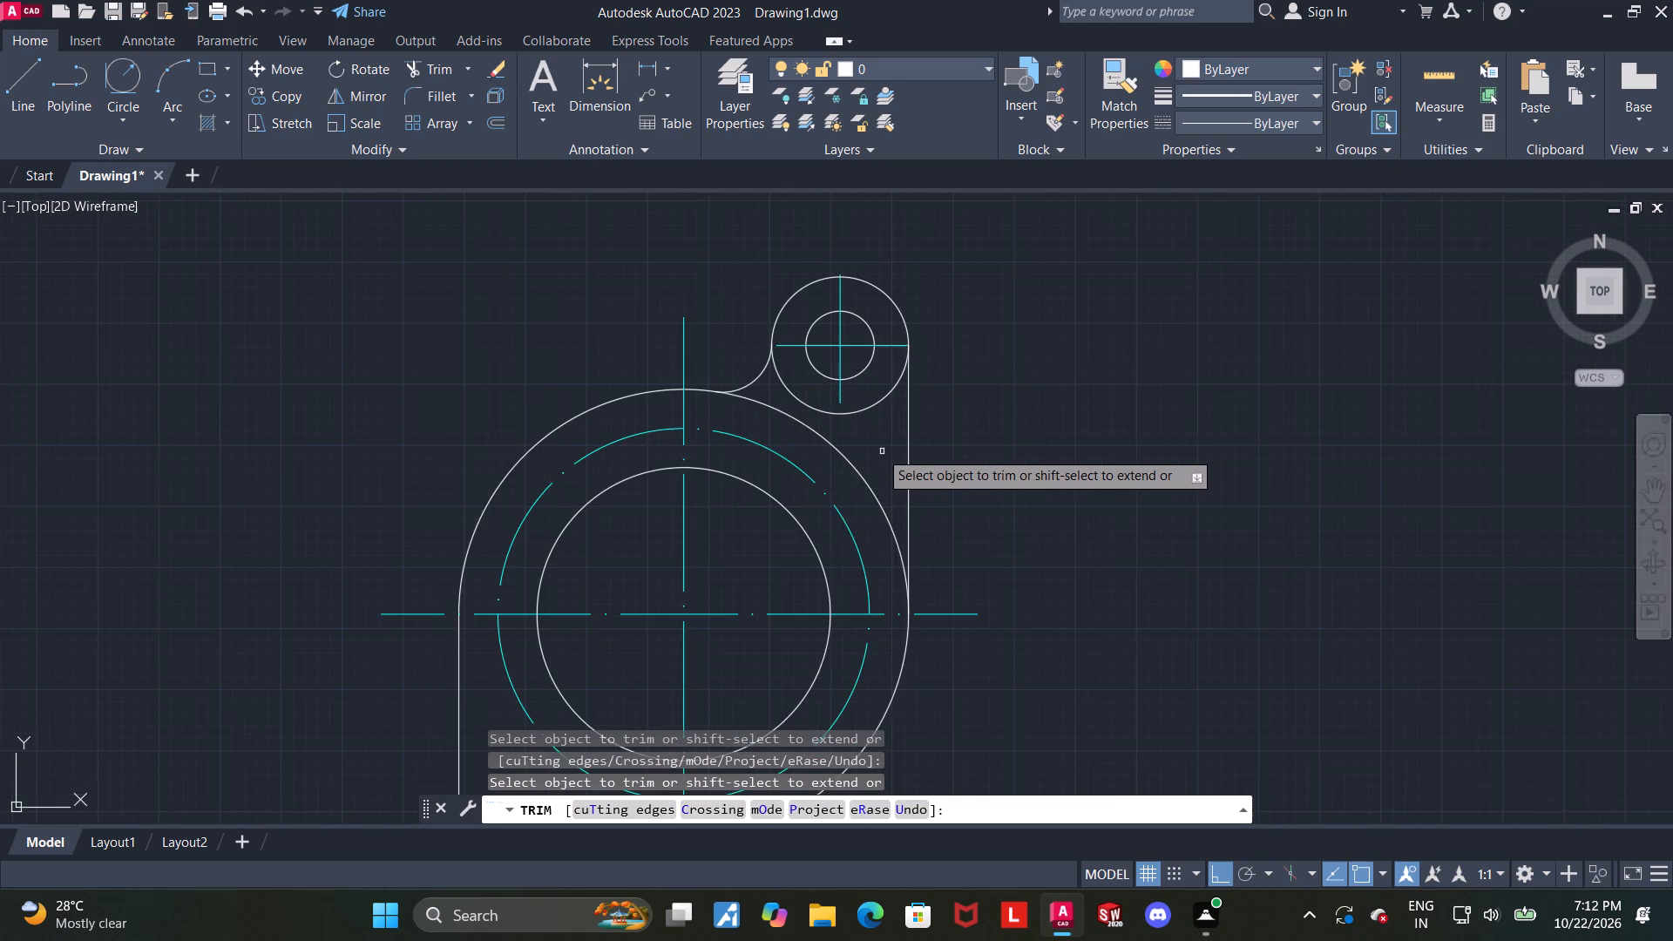
scroll(876, 439, down, 4)
scroll(880, 490, up, 2)
scroll(843, 376, up, 1)
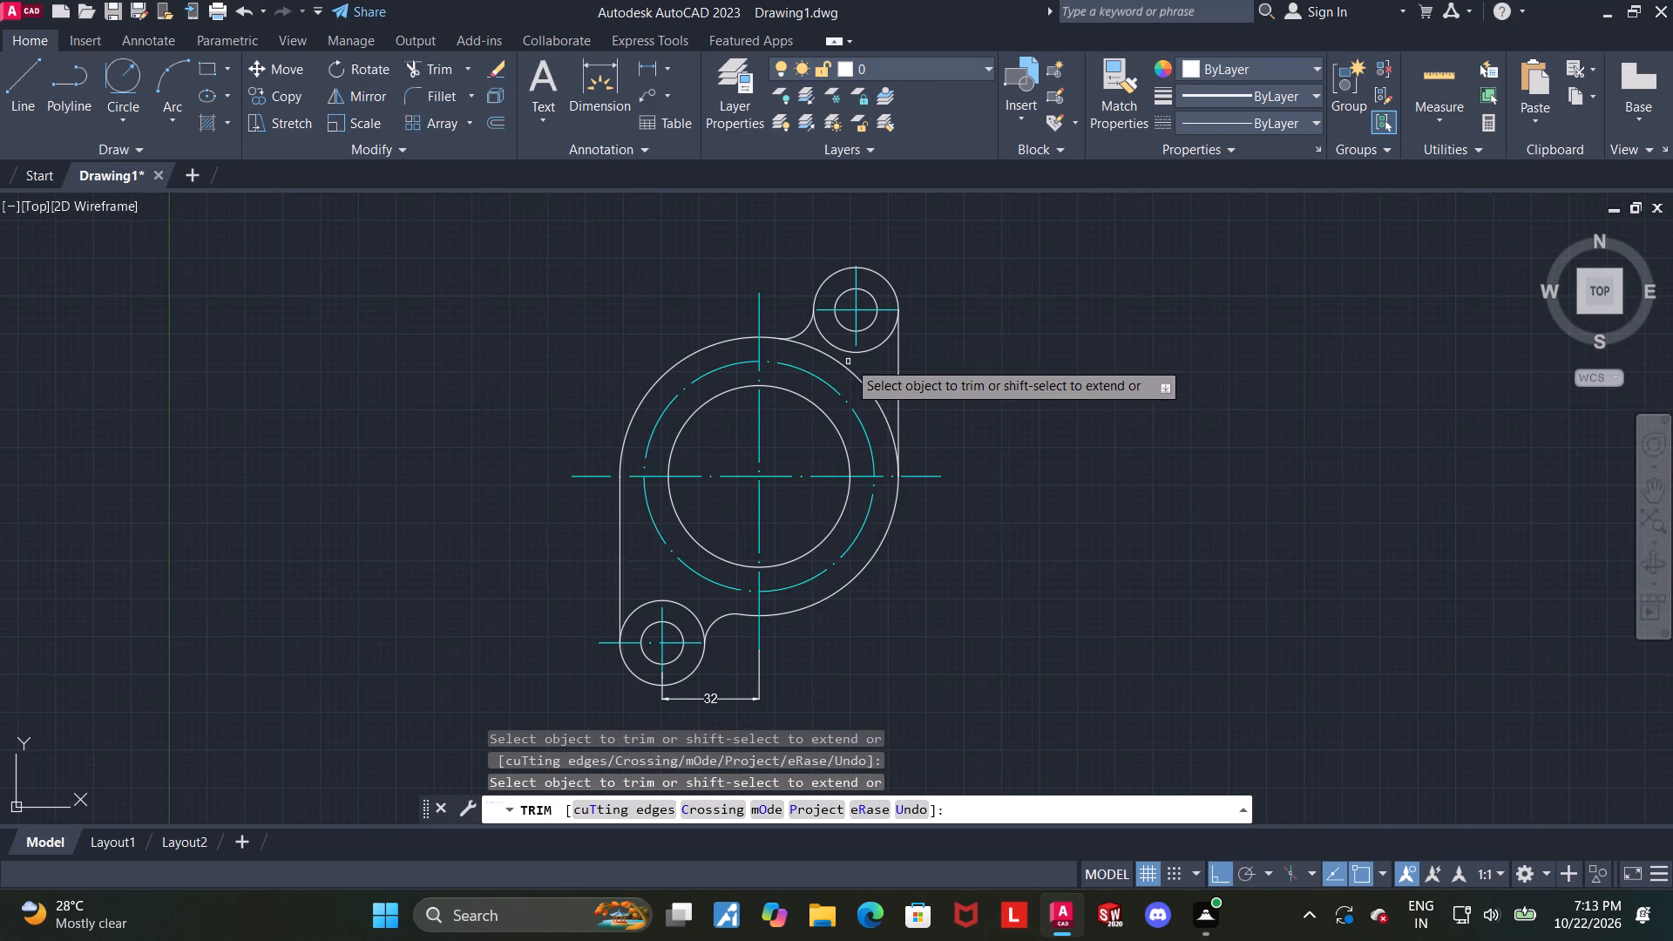
click(855, 372)
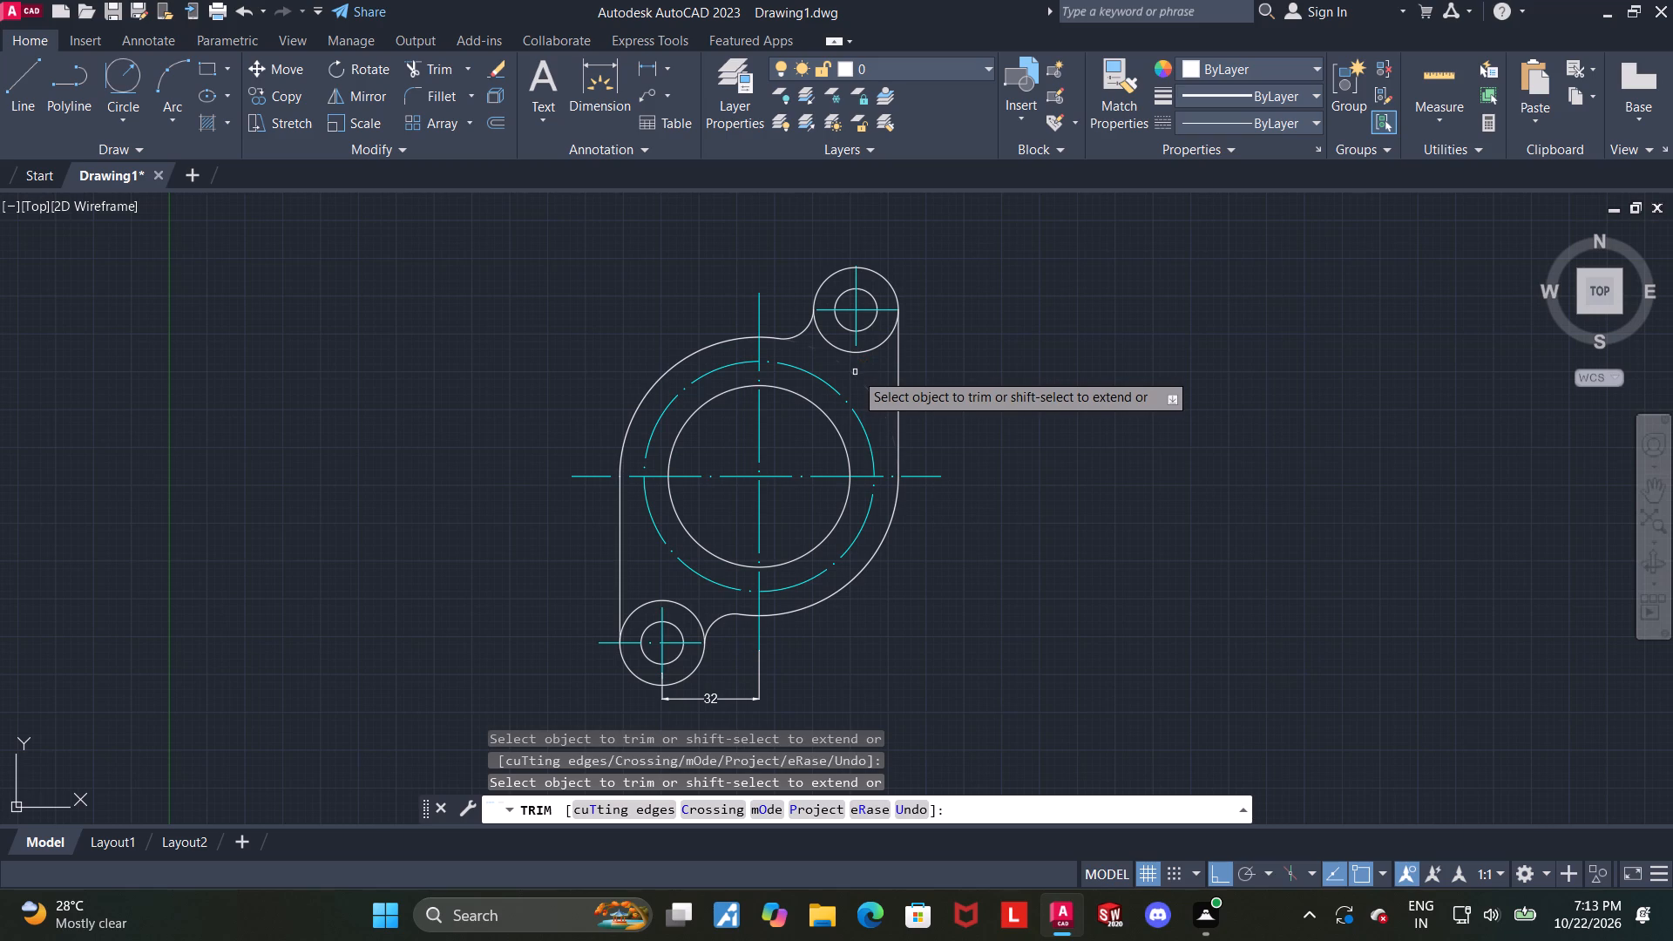
key(Escape)
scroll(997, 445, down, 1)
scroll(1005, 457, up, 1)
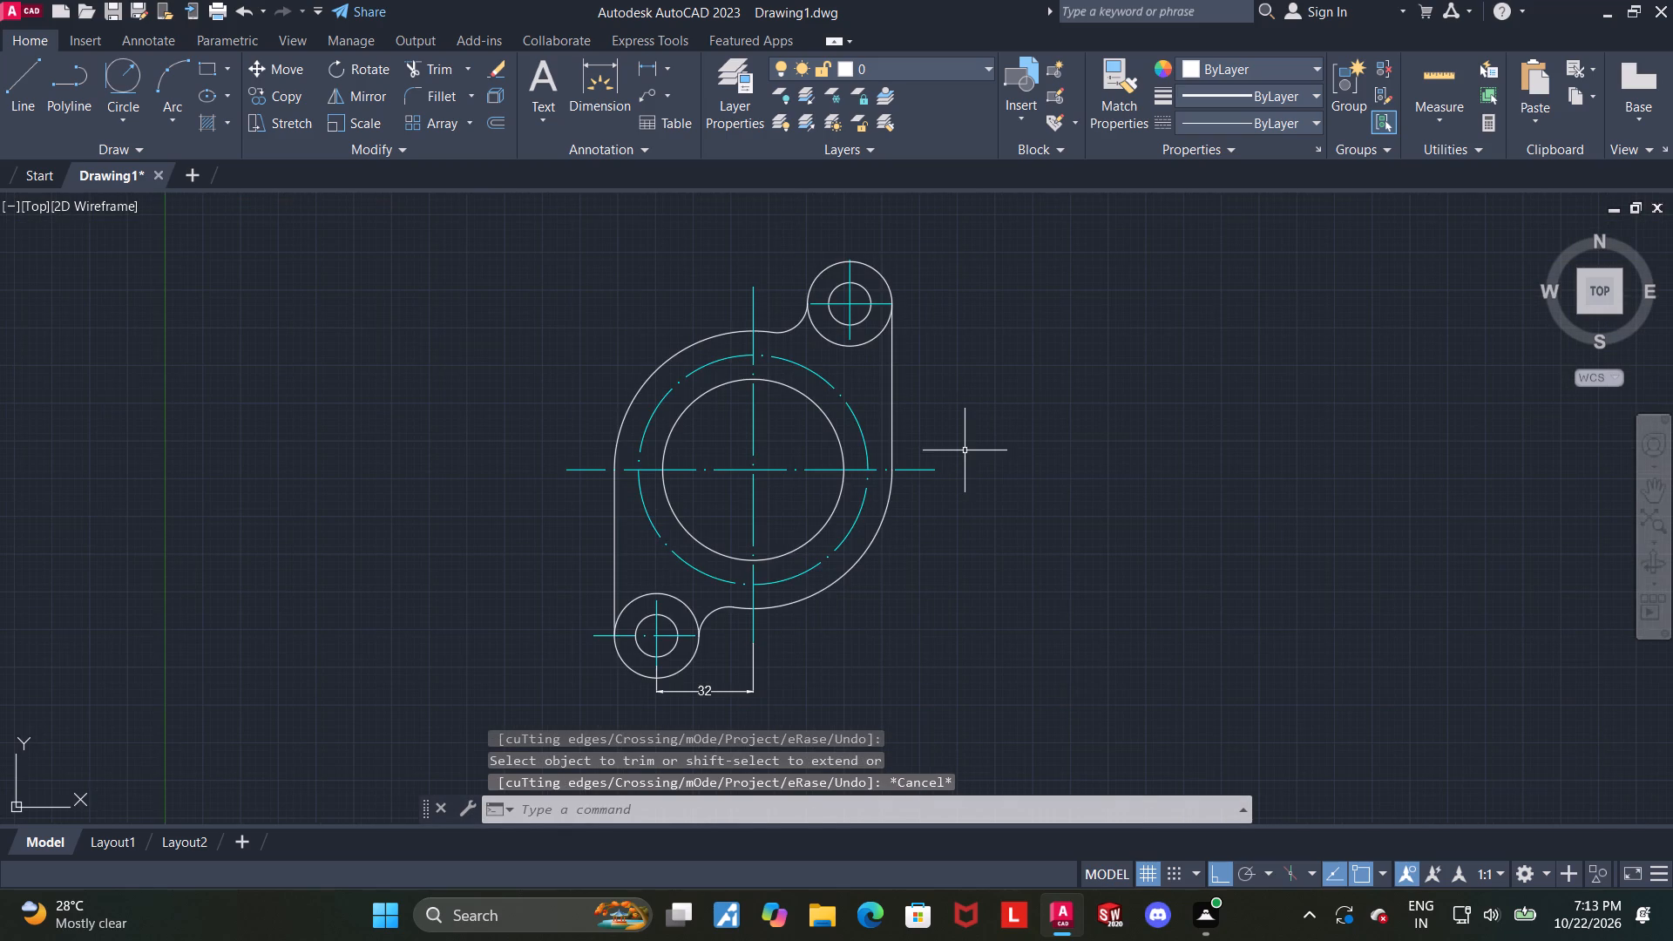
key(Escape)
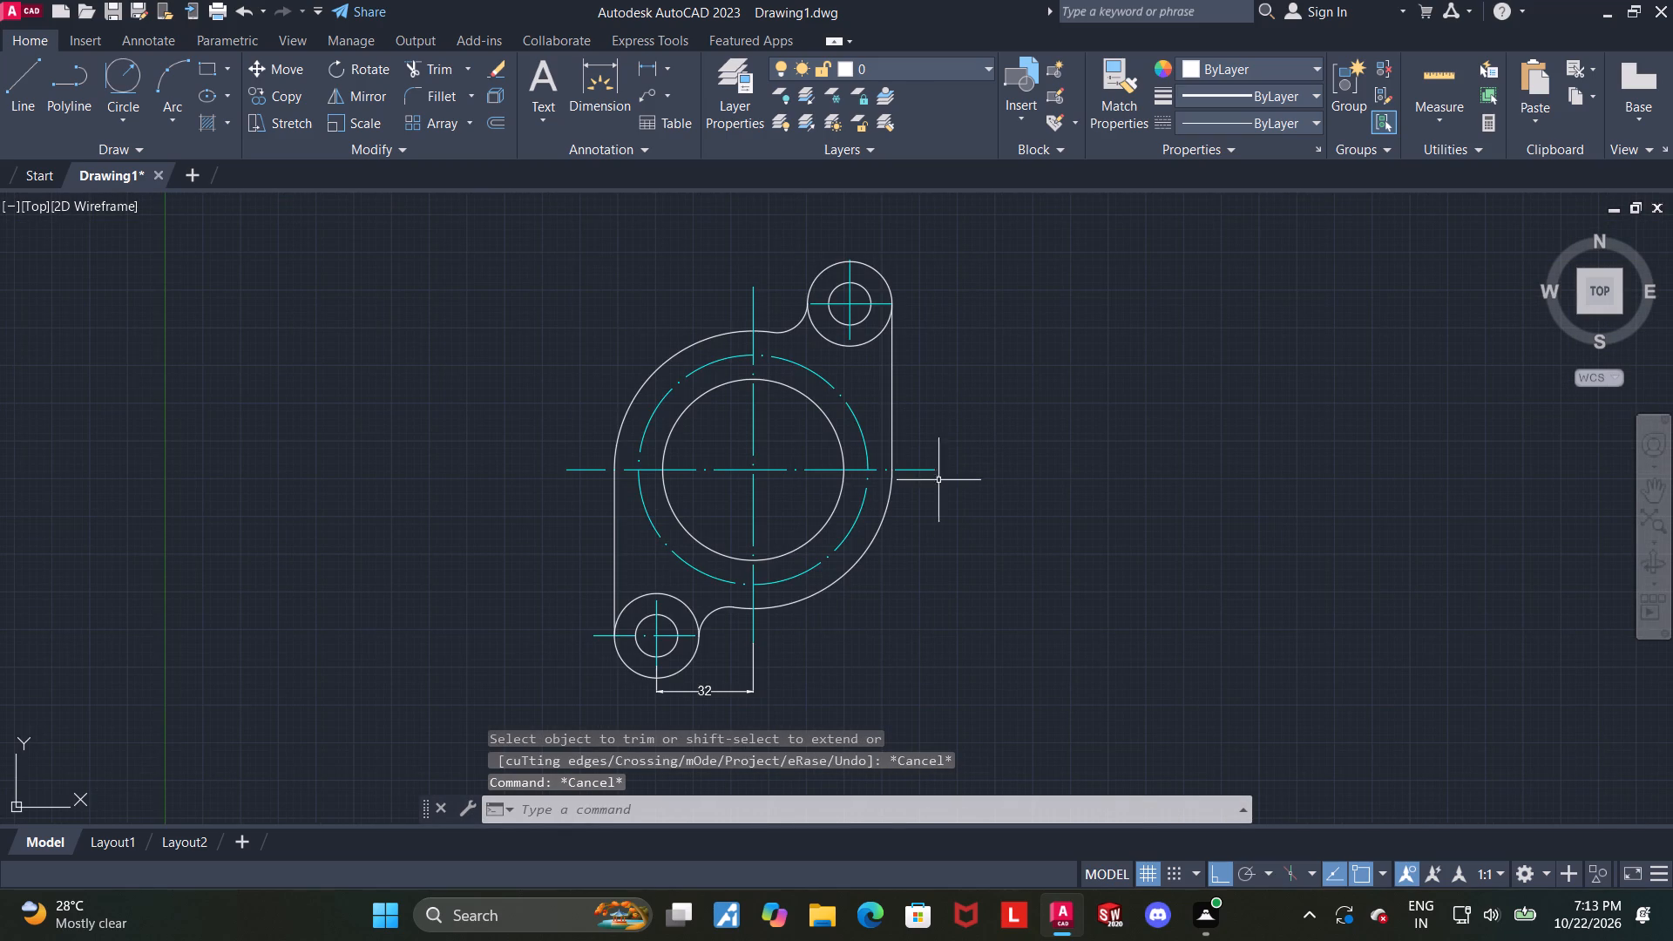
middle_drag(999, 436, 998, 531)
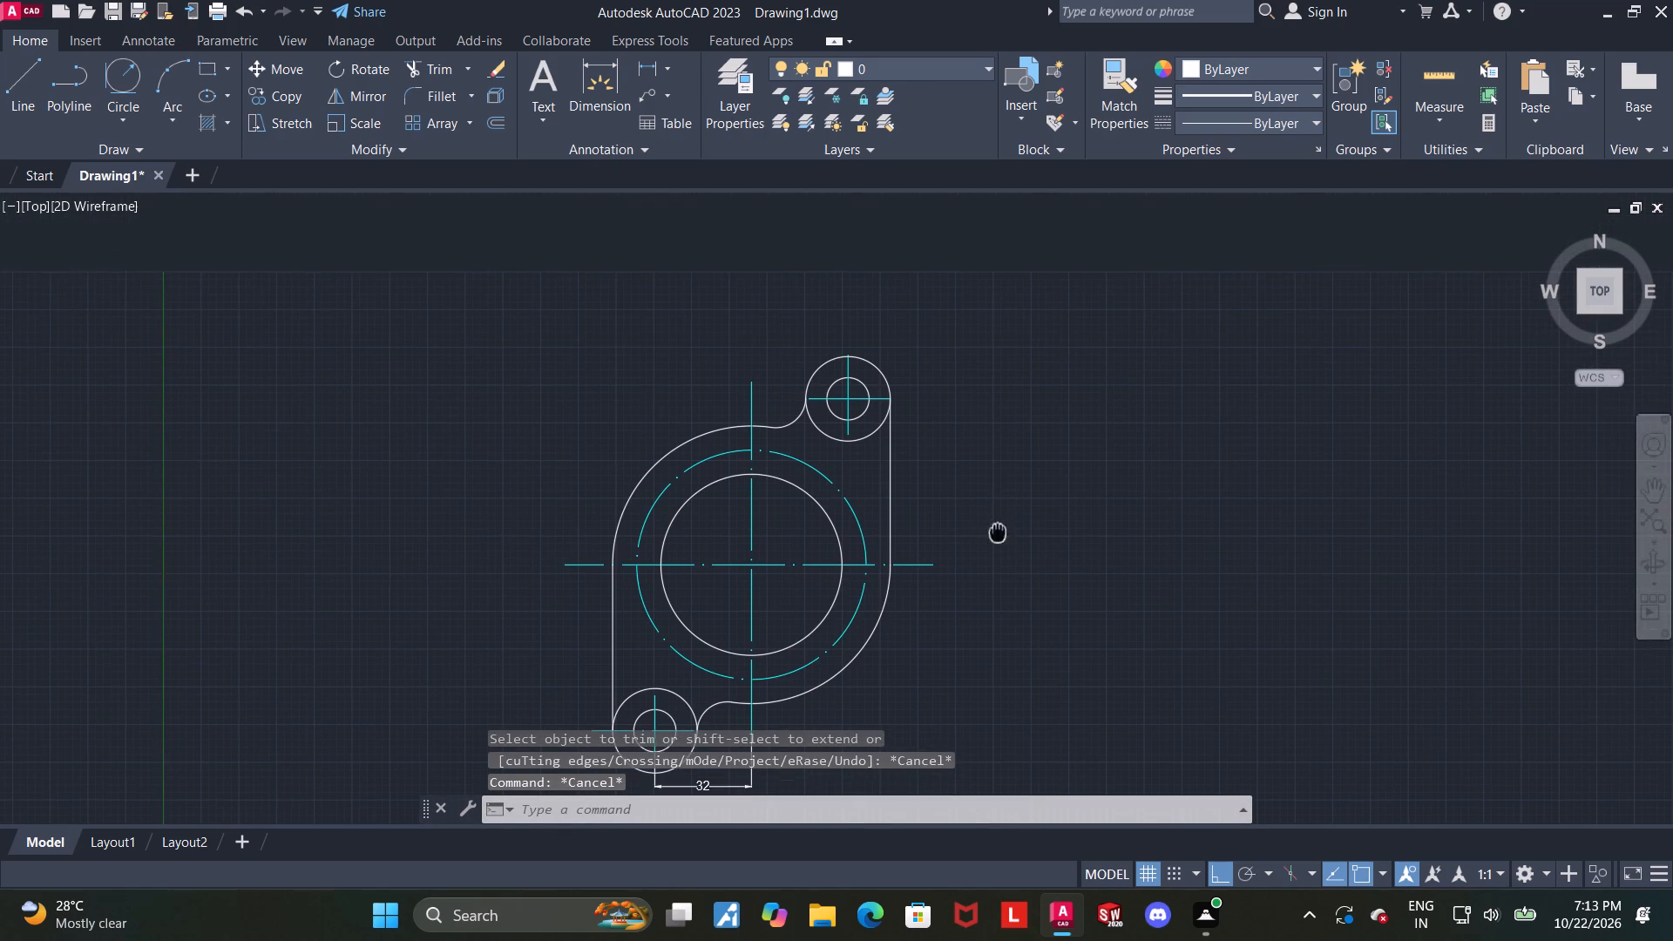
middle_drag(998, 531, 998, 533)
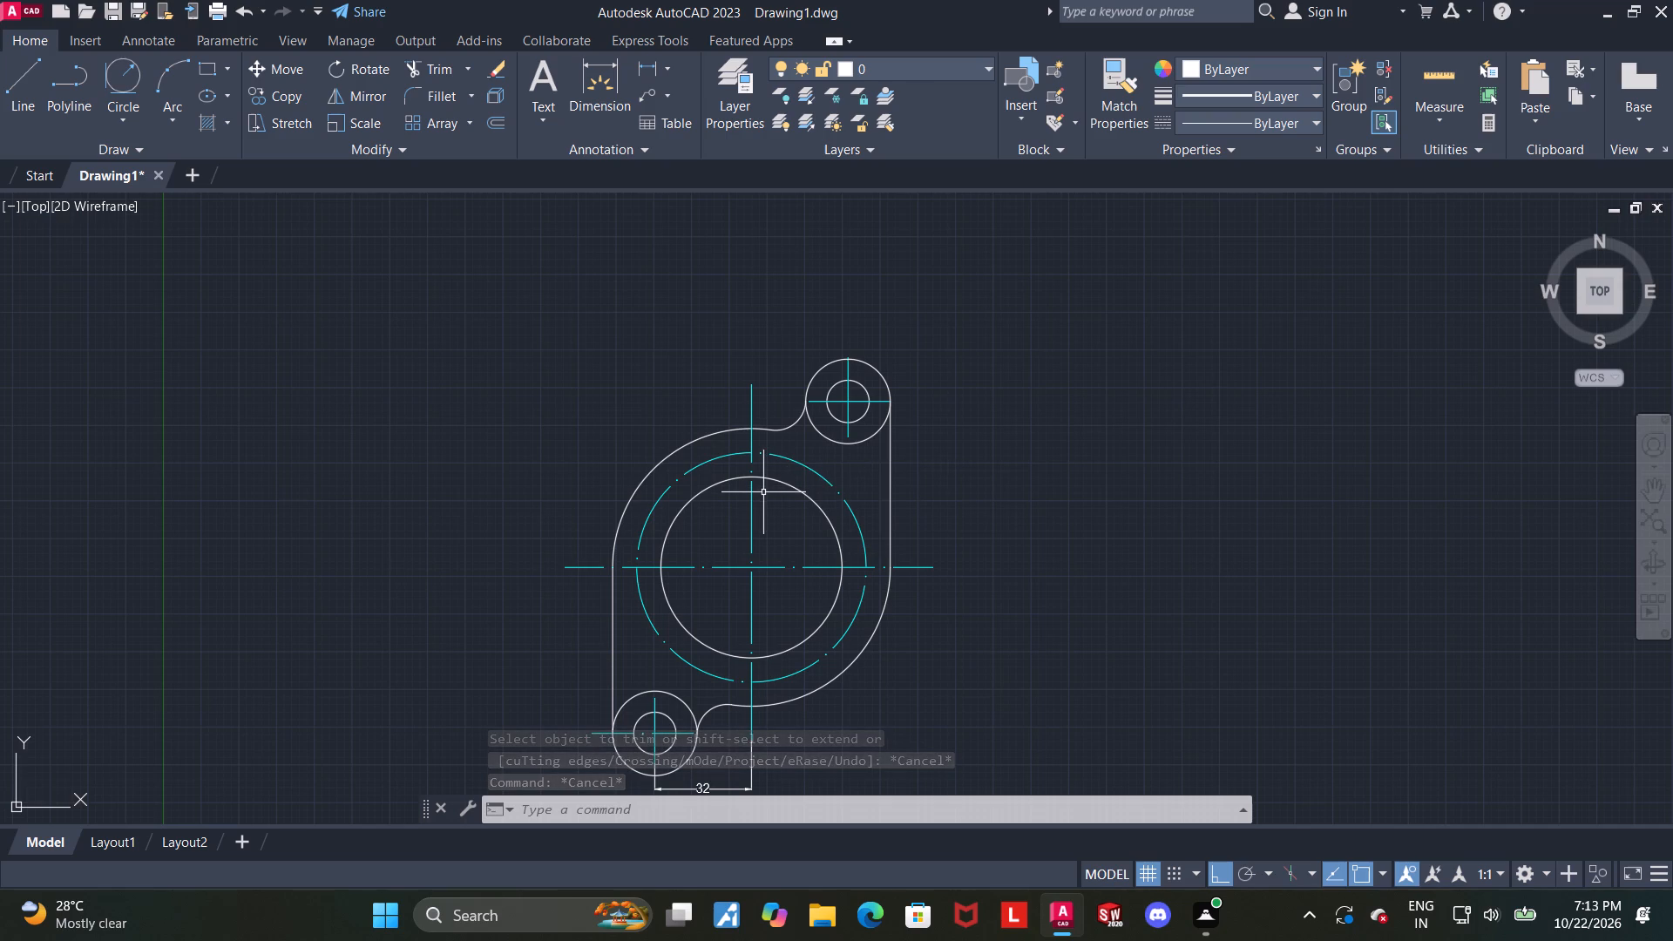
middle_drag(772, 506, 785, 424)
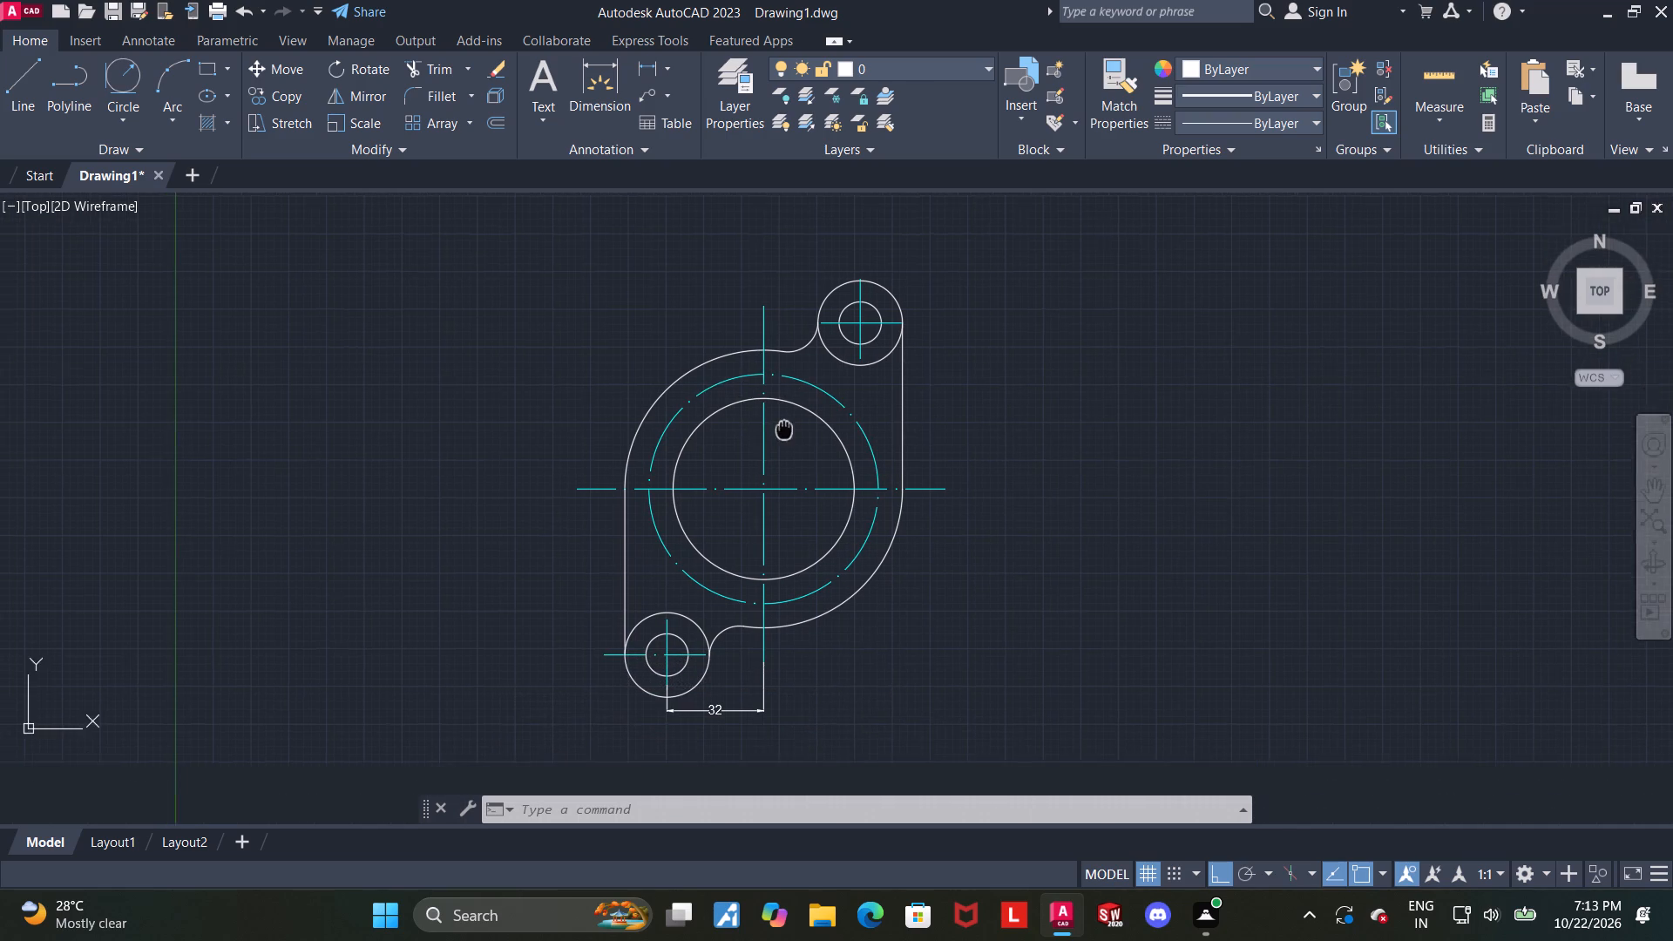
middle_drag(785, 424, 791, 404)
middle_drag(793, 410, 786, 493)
Draw a circle of diameter 10 centered where the cyan pitch circle crosses the horizontal center line on the right.
scroll(852, 546, up, 1)
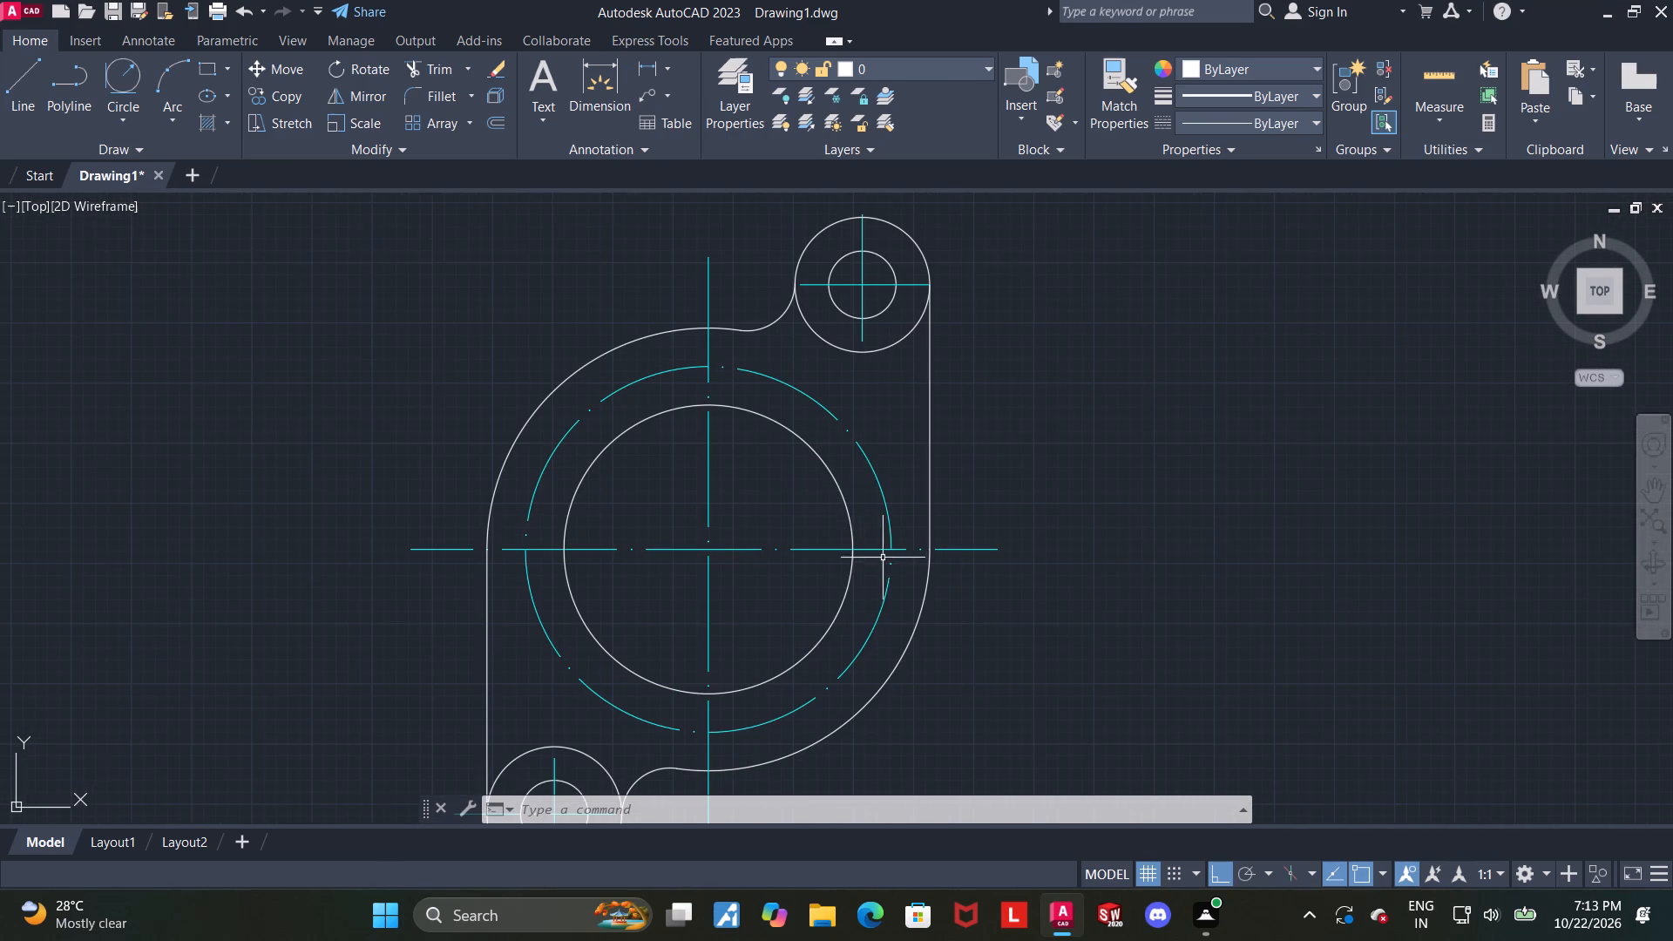
key(Escape)
click(122, 110)
click(138, 147)
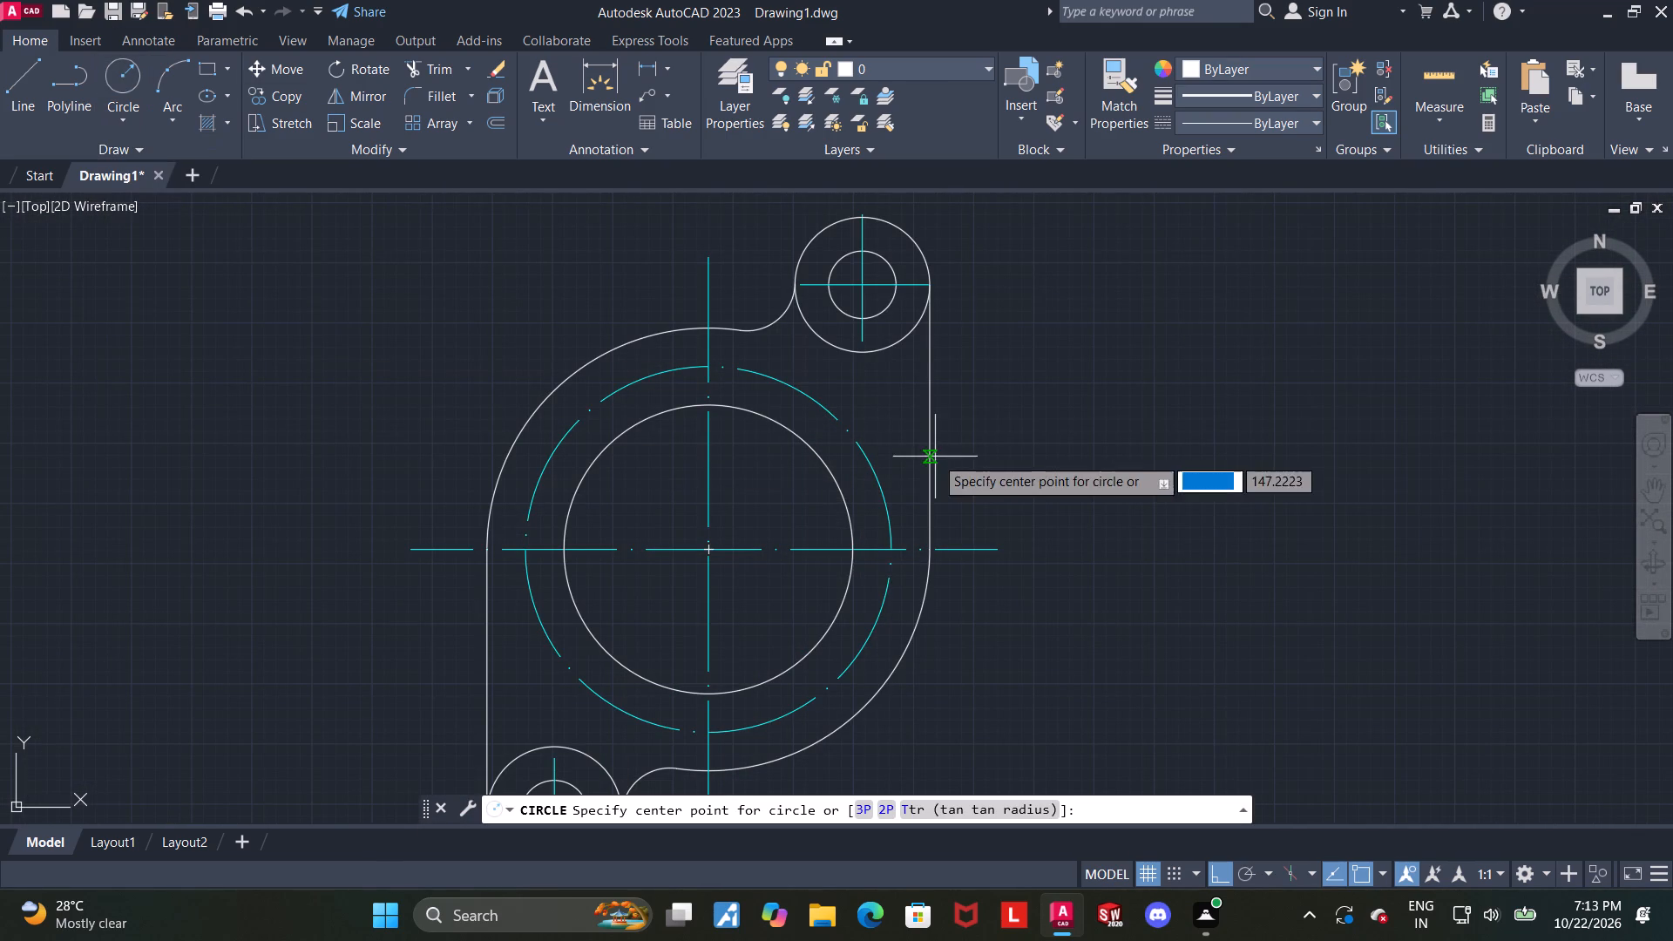
click(892, 552)
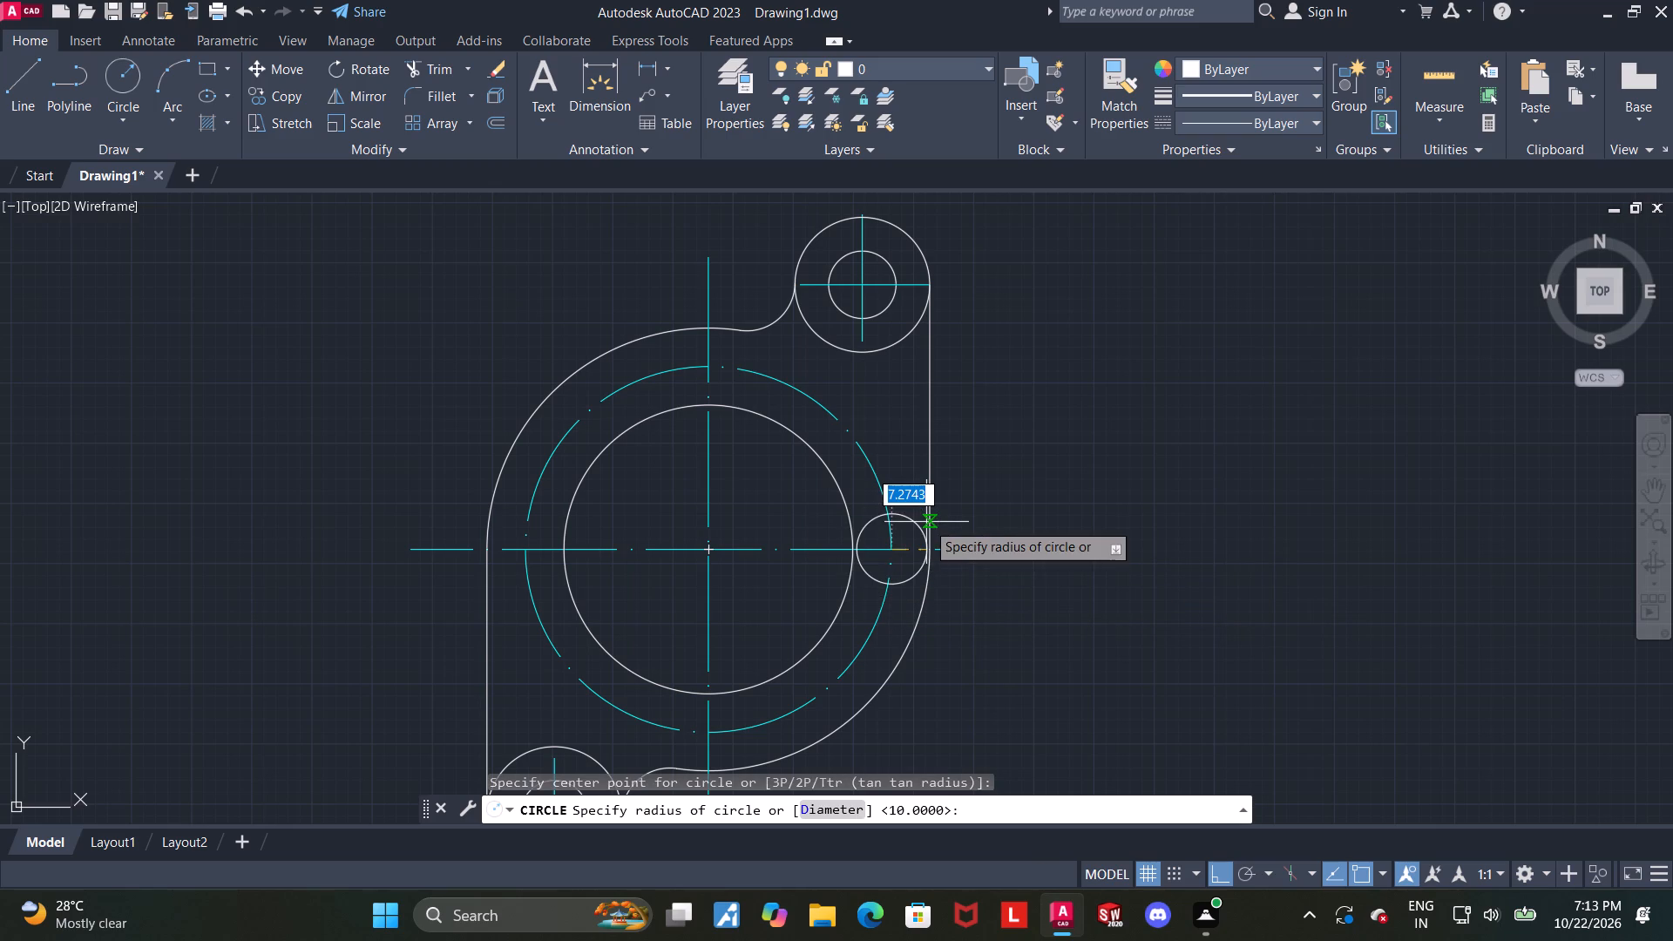
key(d)
key(Return)
text(10)
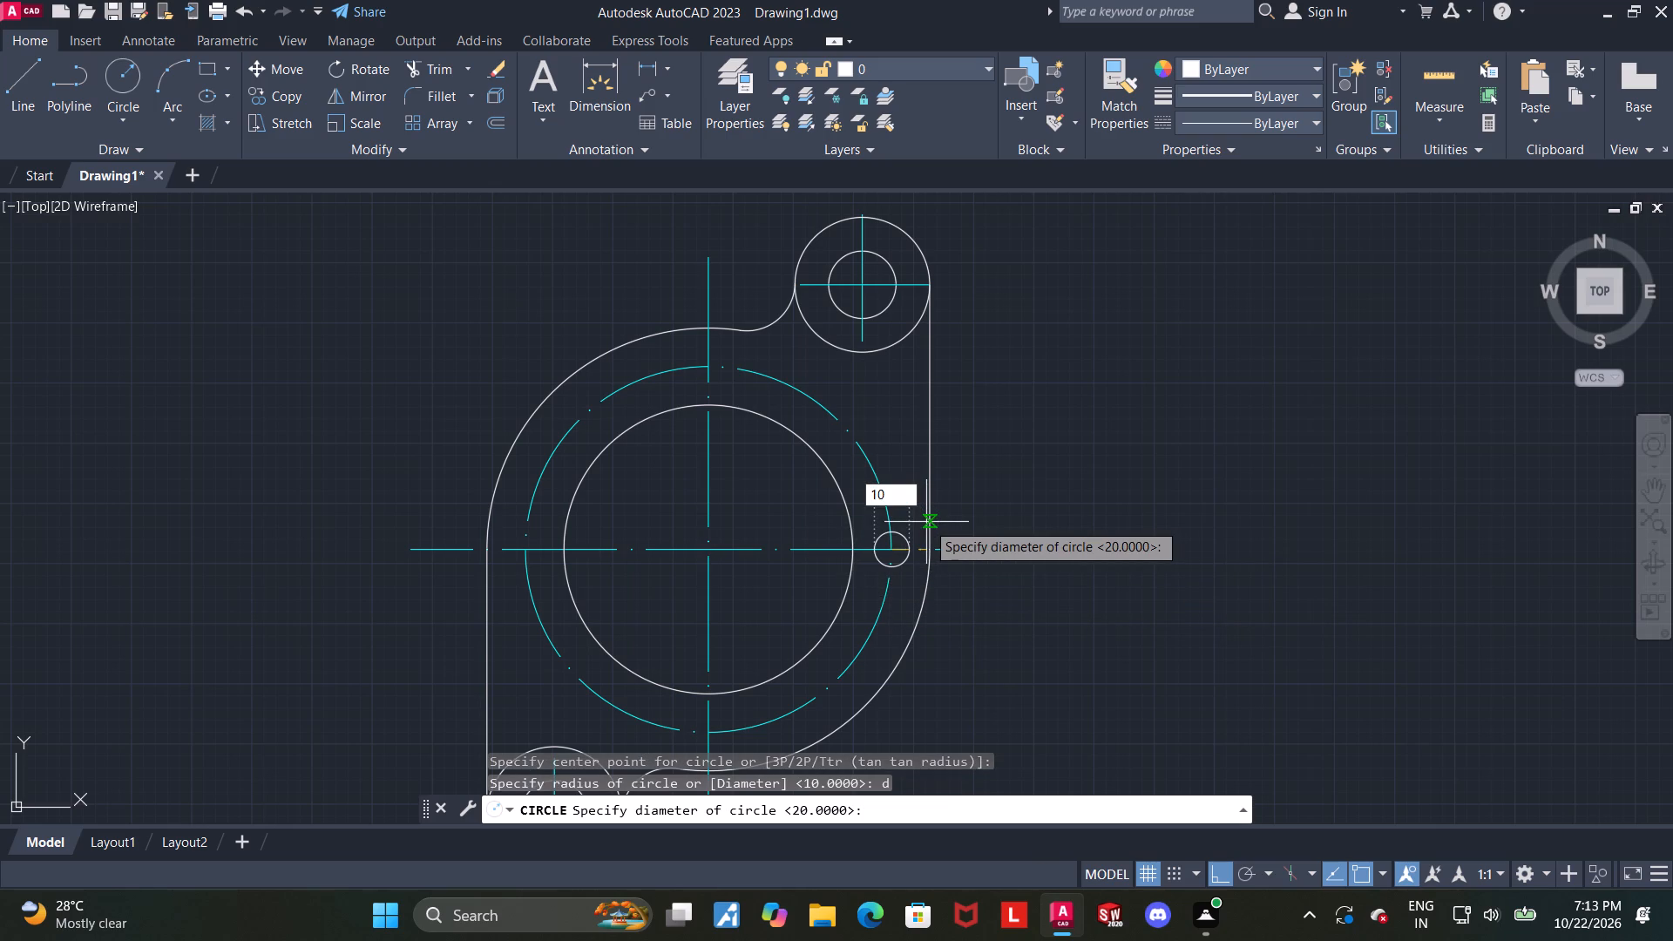
key(Return)
key(Escape)
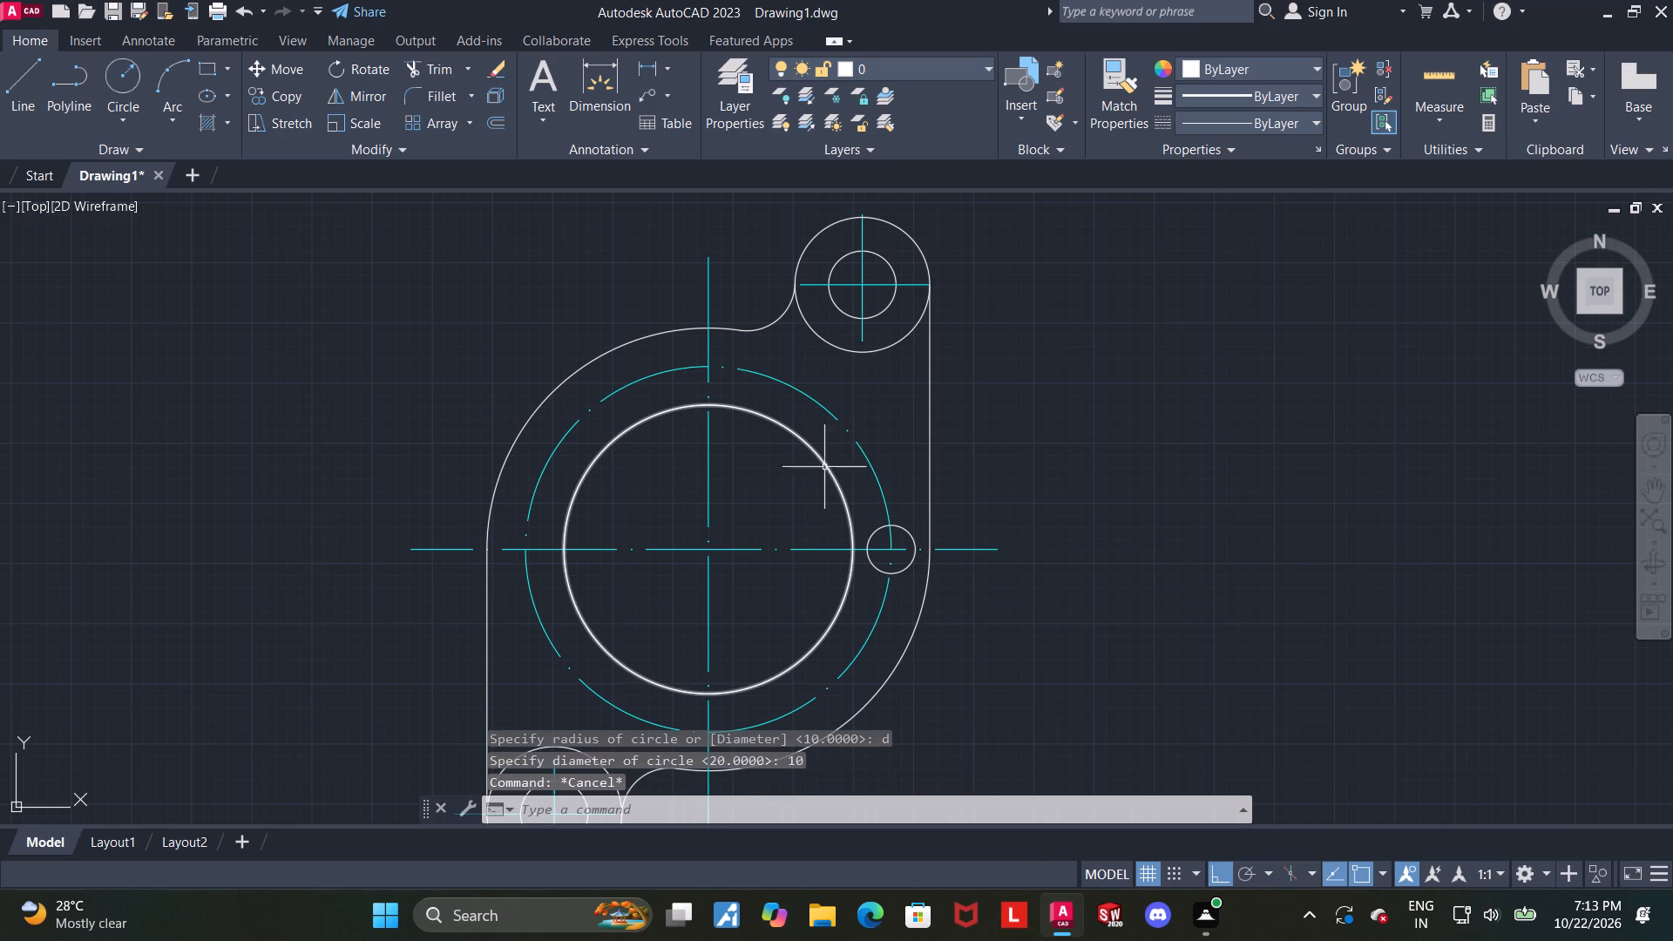
Create a polar array of the diameter 10 circle about the main center with 8 items over 360 degrees.
click(471, 119)
click(466, 238)
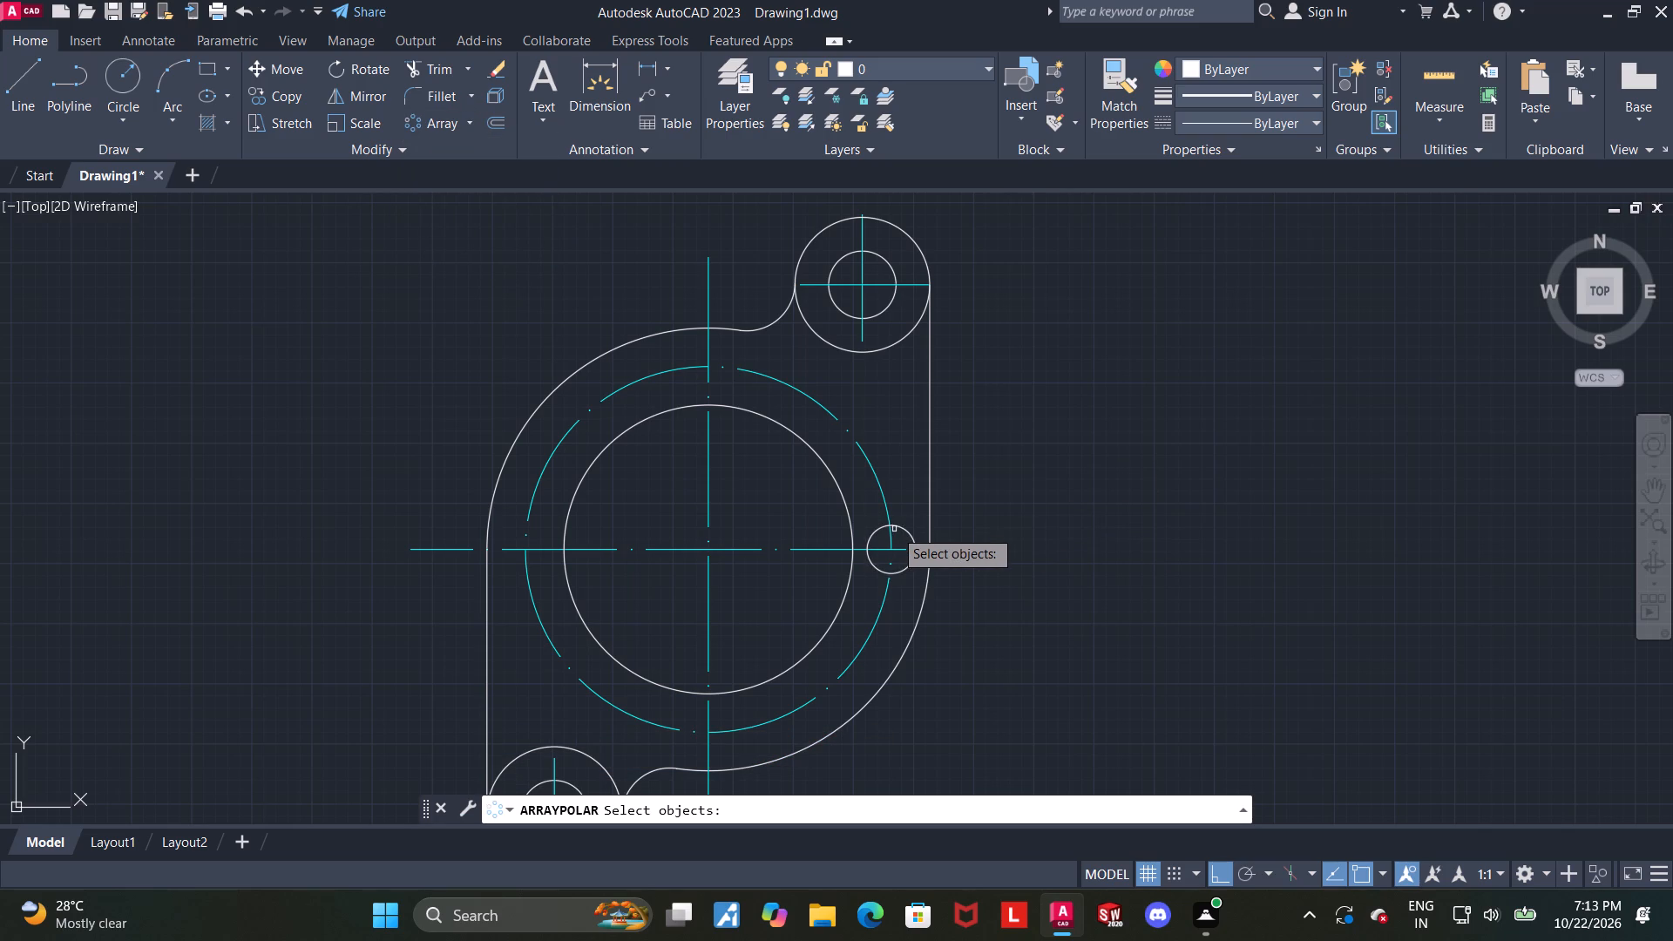
click(899, 529)
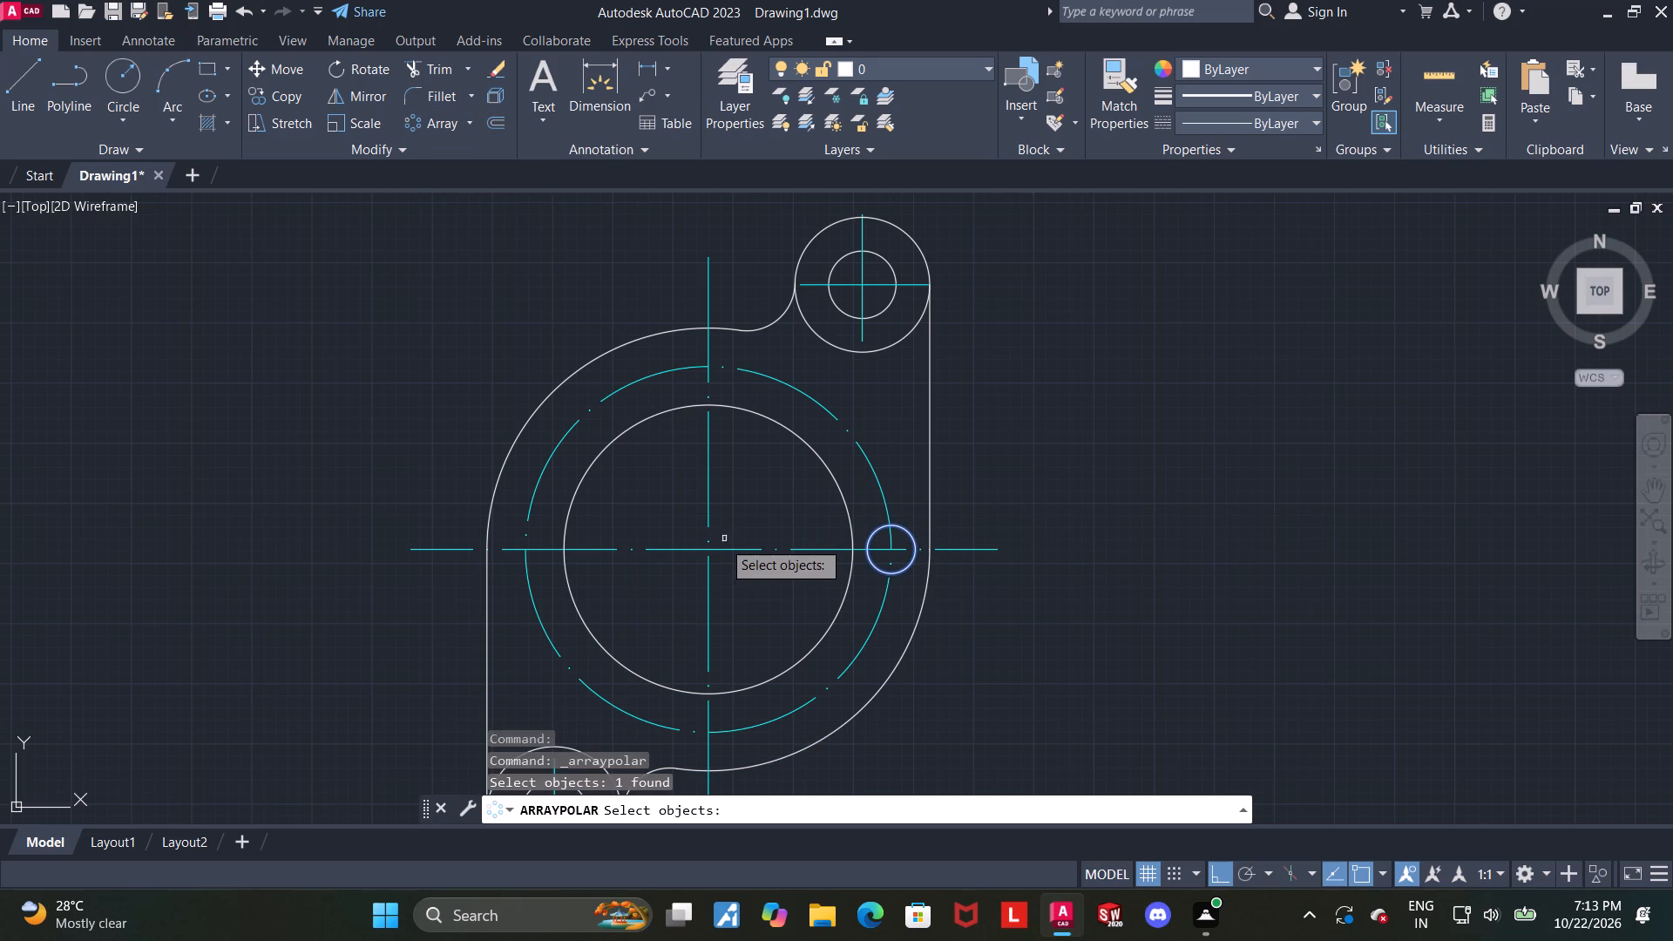
key(Return)
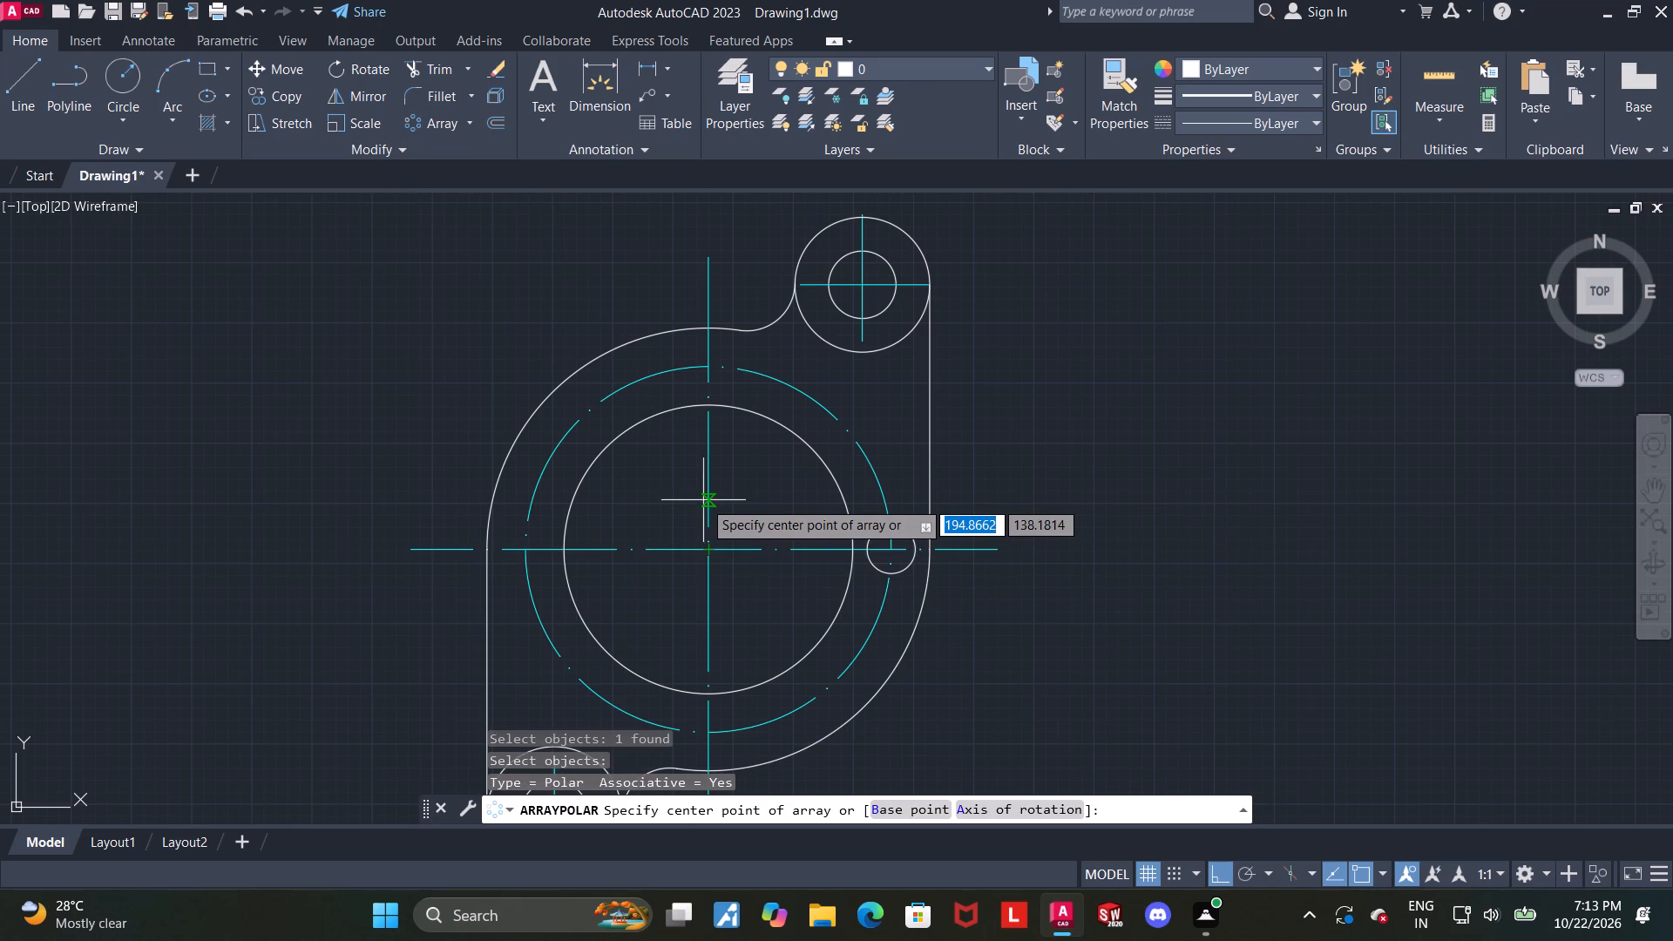
scroll(706, 546, up, 3)
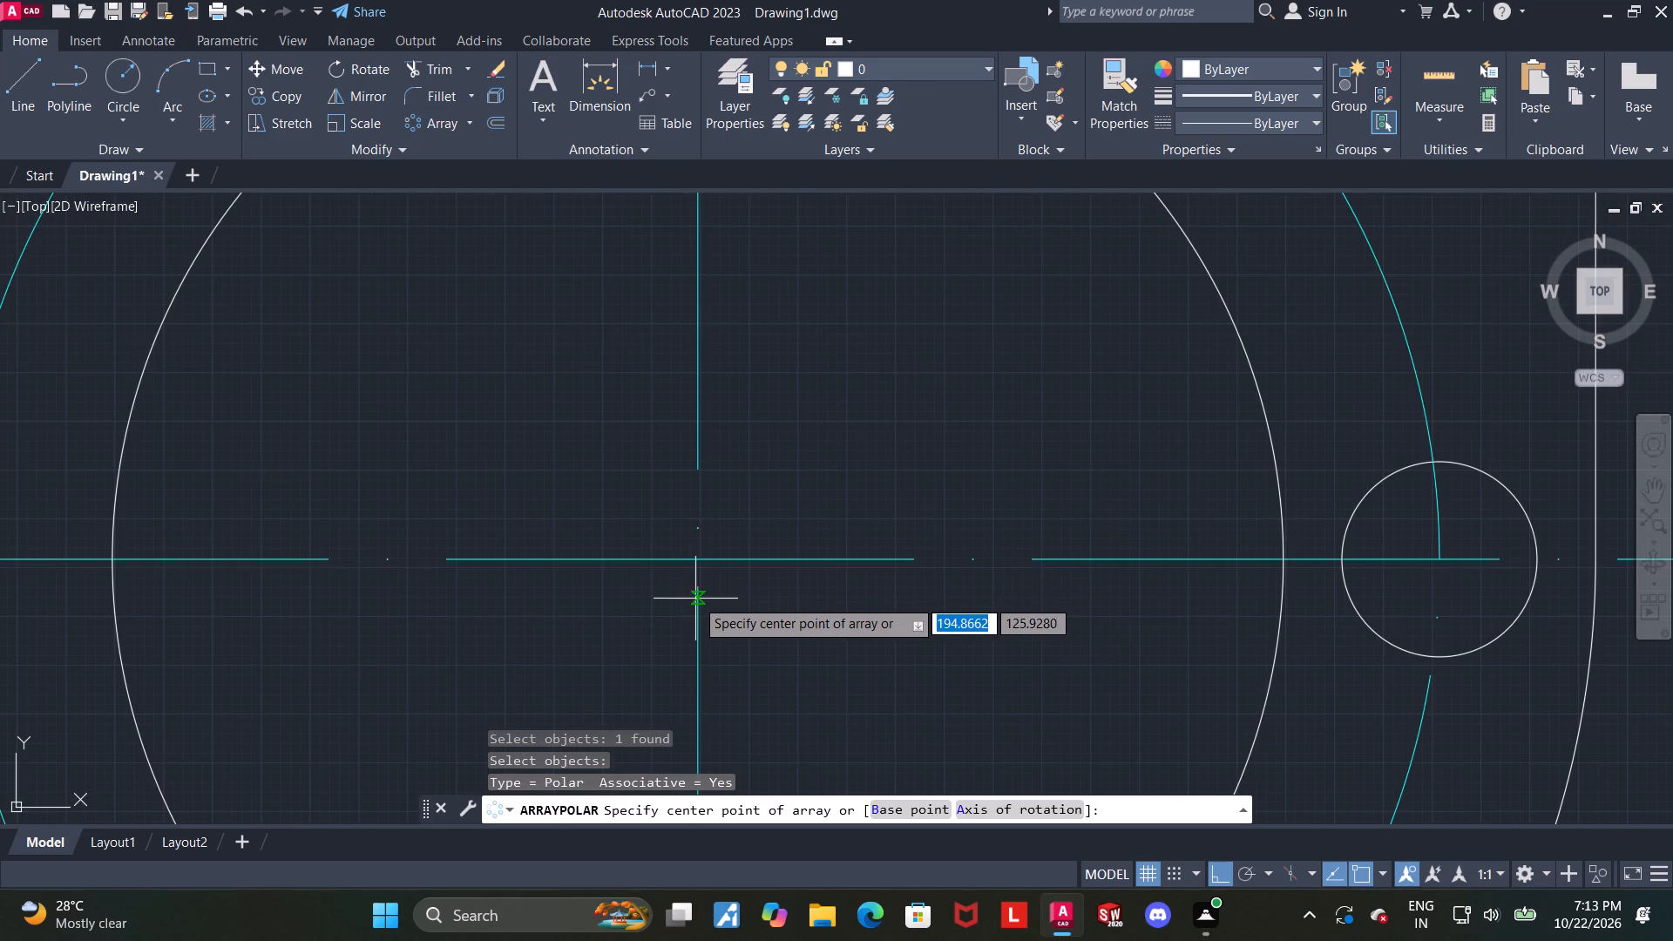
click(696, 558)
scroll(703, 565, down, 3)
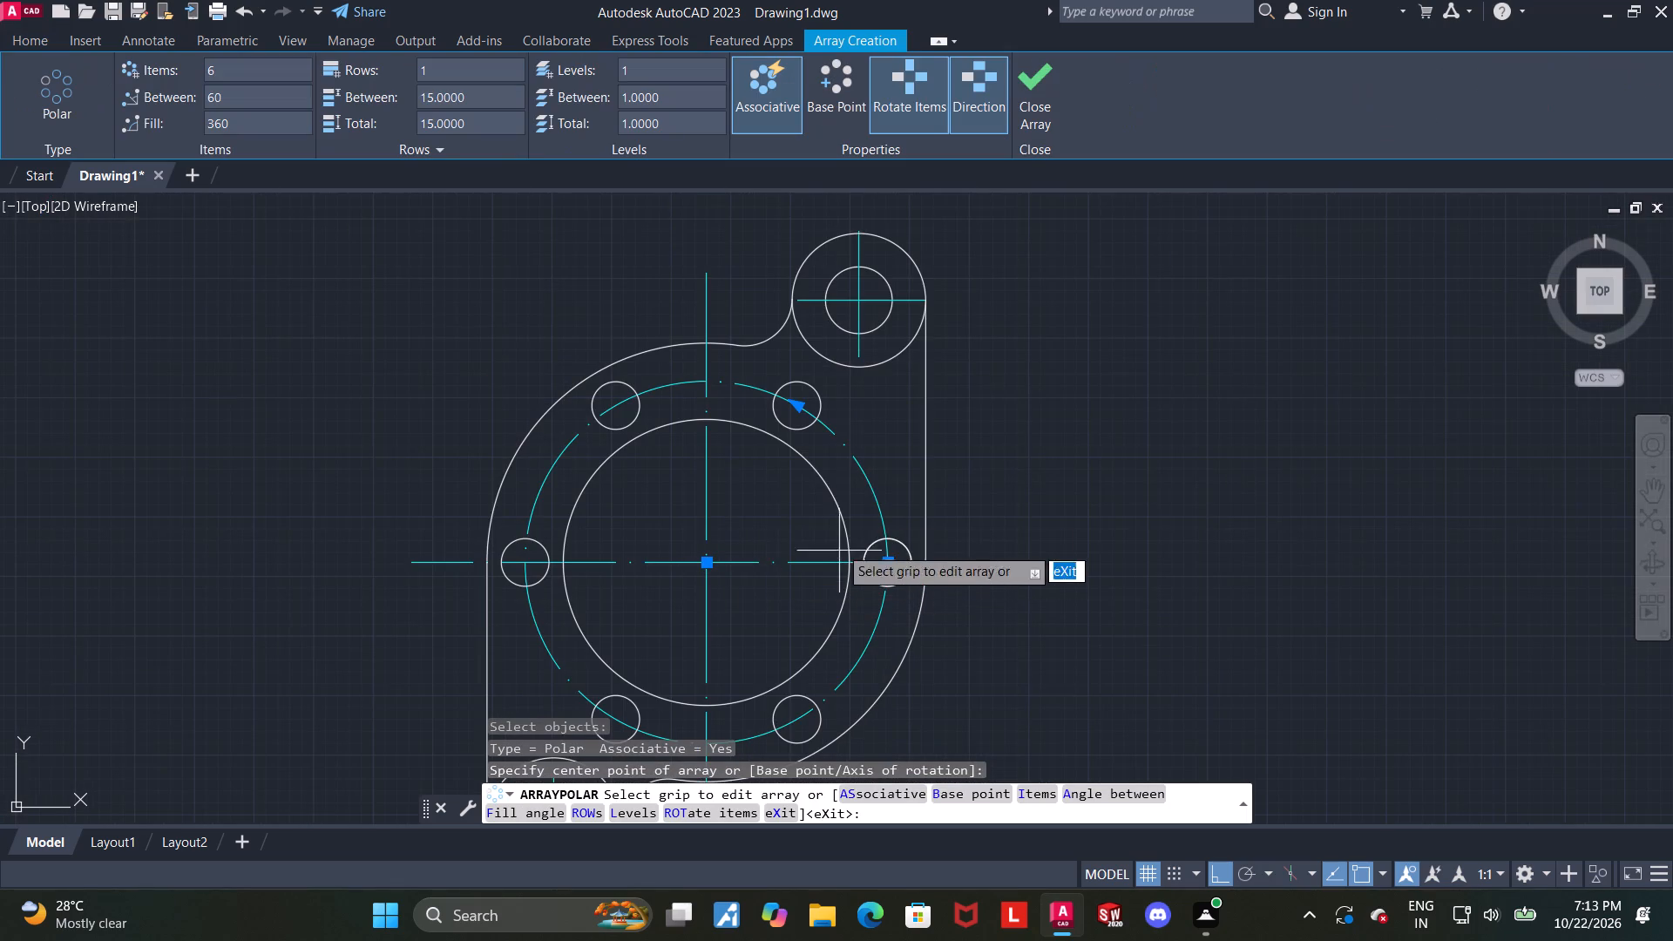
drag(266, 64, 29, 73)
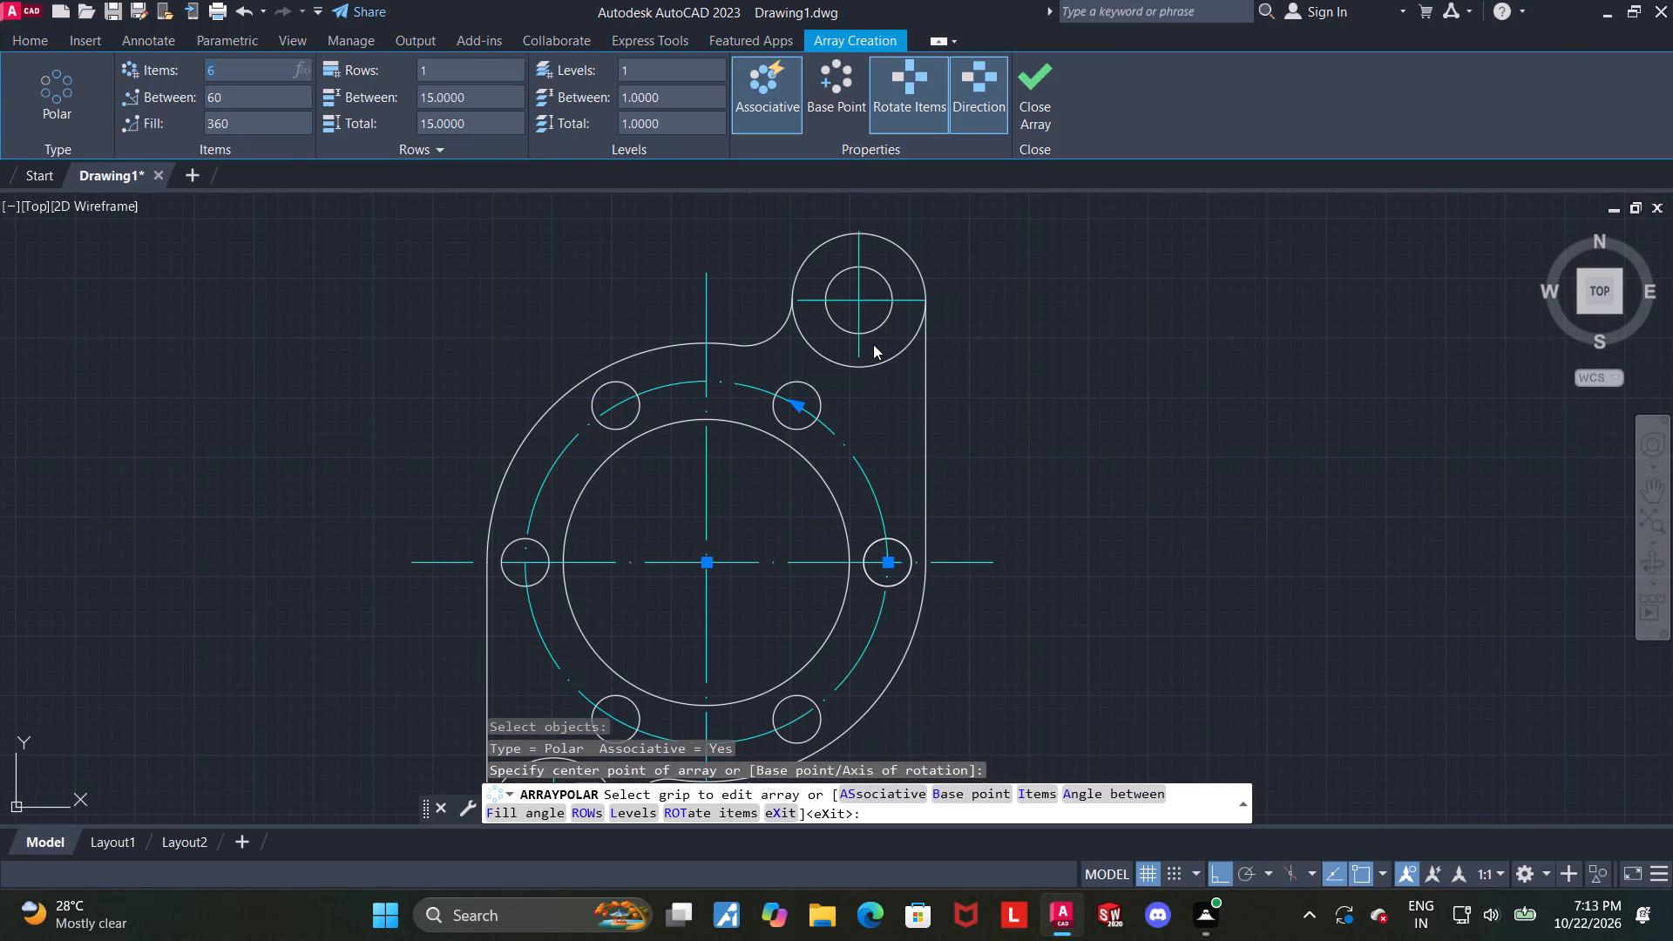
key(8)
key(Return)
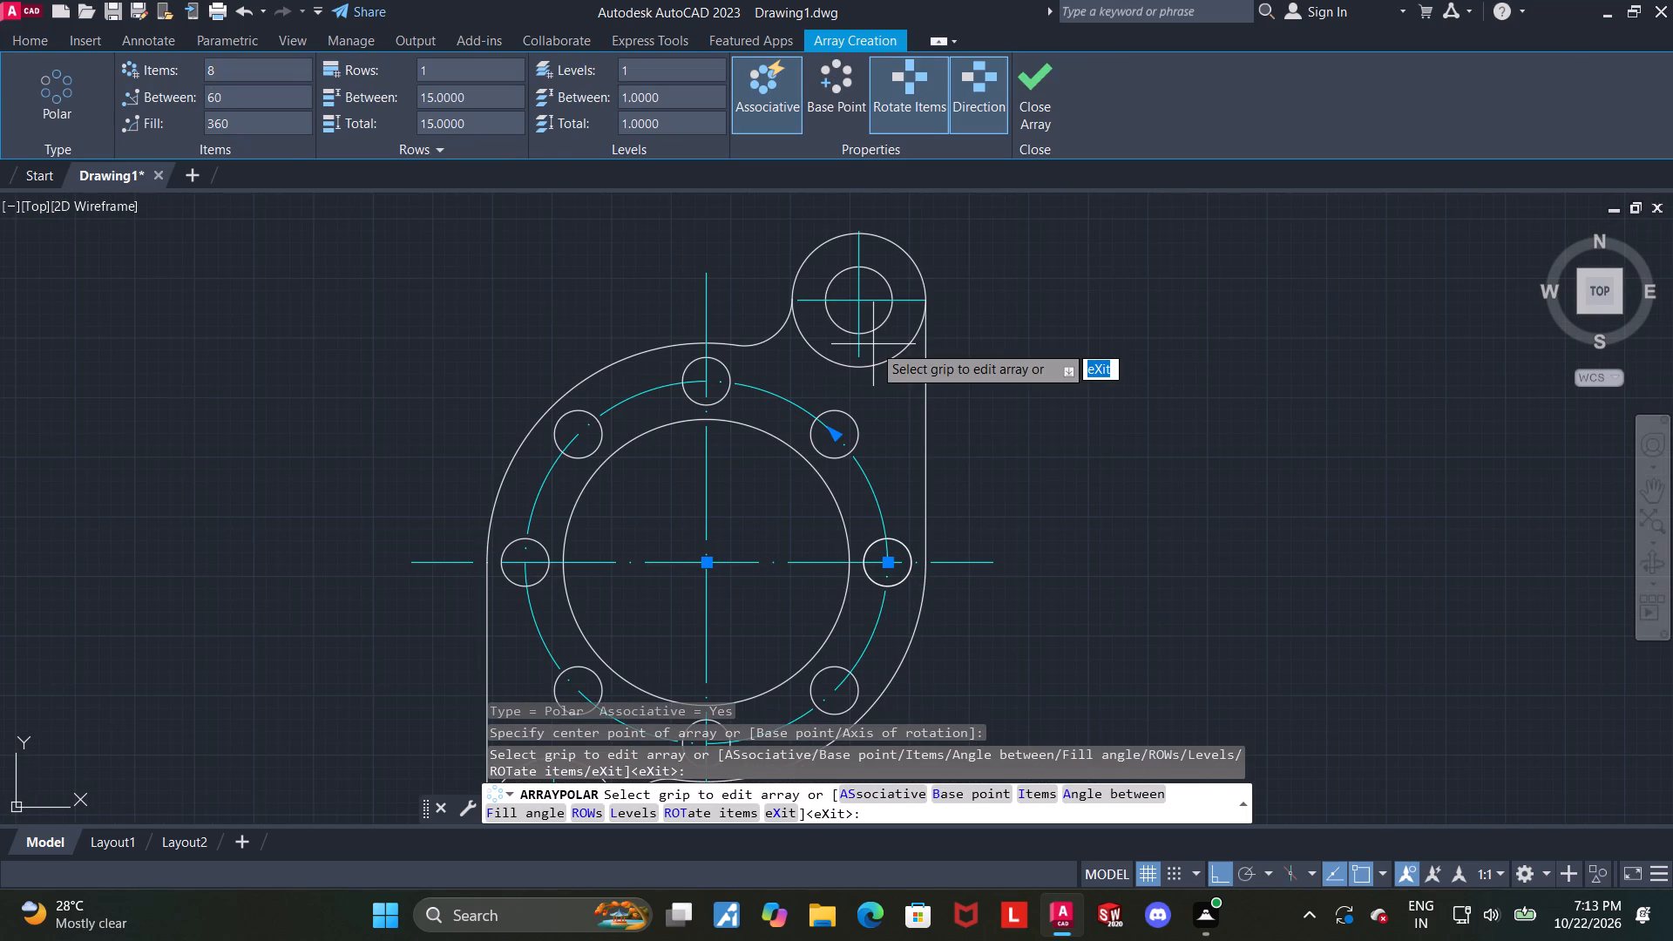
scroll(922, 366, down, 2)
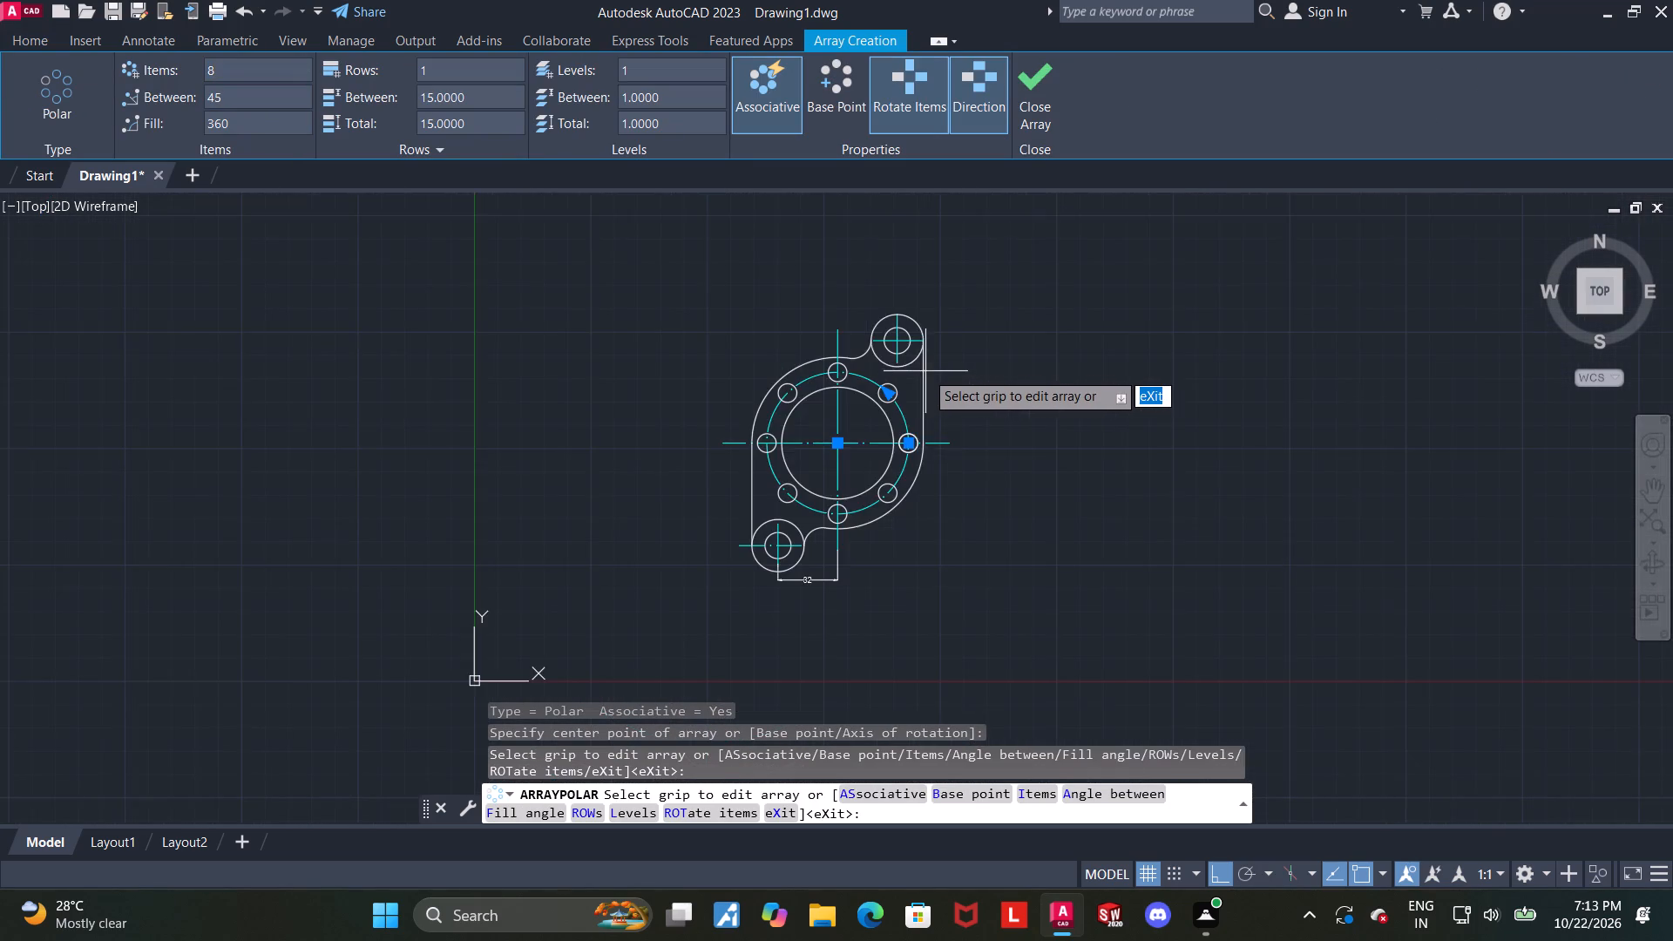
scroll(925, 371, up, 1)
click(1033, 91)
Move the 32 dimension farther below the lower-left boss.
middle_drag(989, 426, 925, 324)
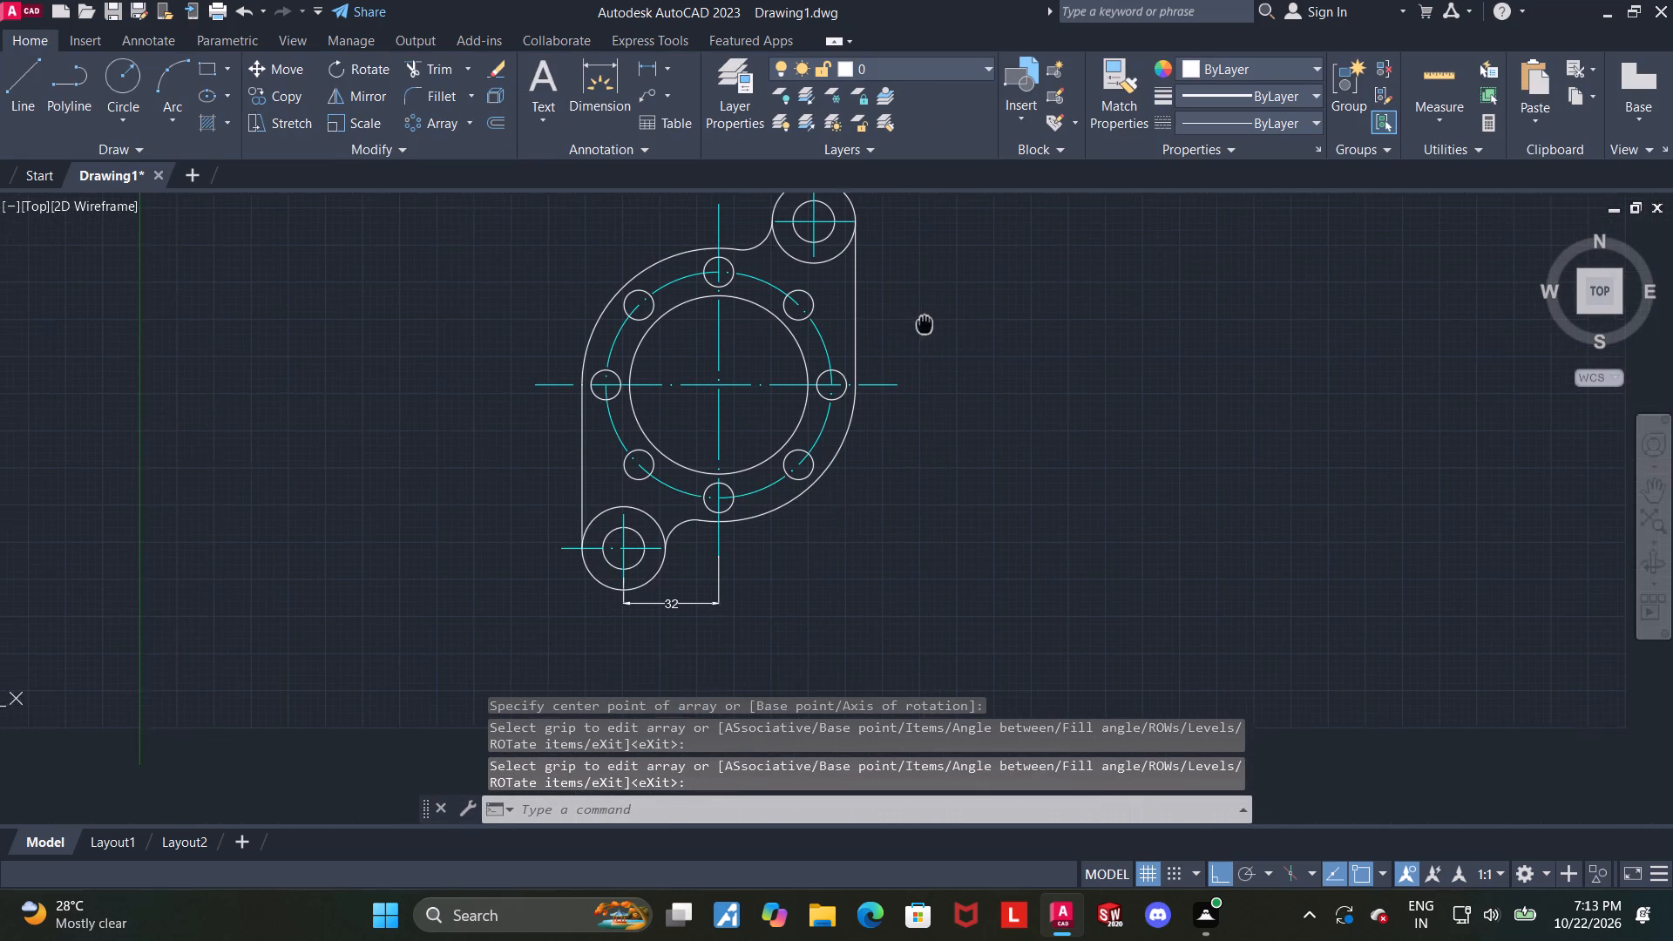
middle_drag(925, 324, 928, 319)
middle_drag(807, 512, 810, 495)
scroll(602, 596, up, 1)
key(Escape)
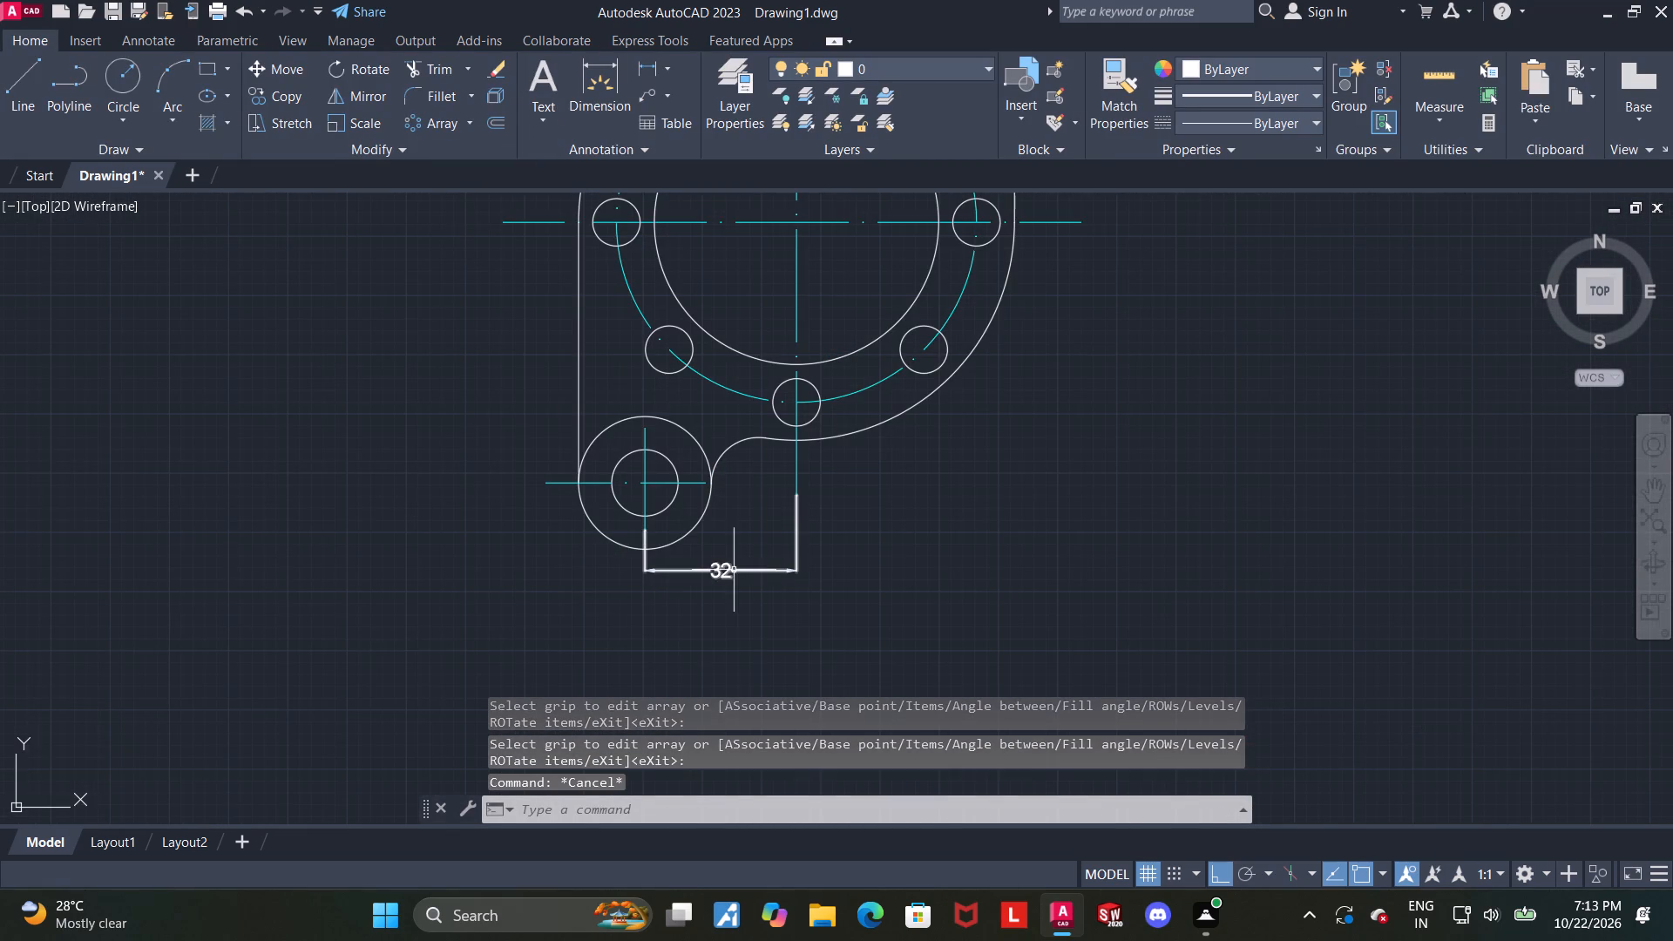
click(721, 570)
click(721, 572)
click(711, 601)
key(Escape)
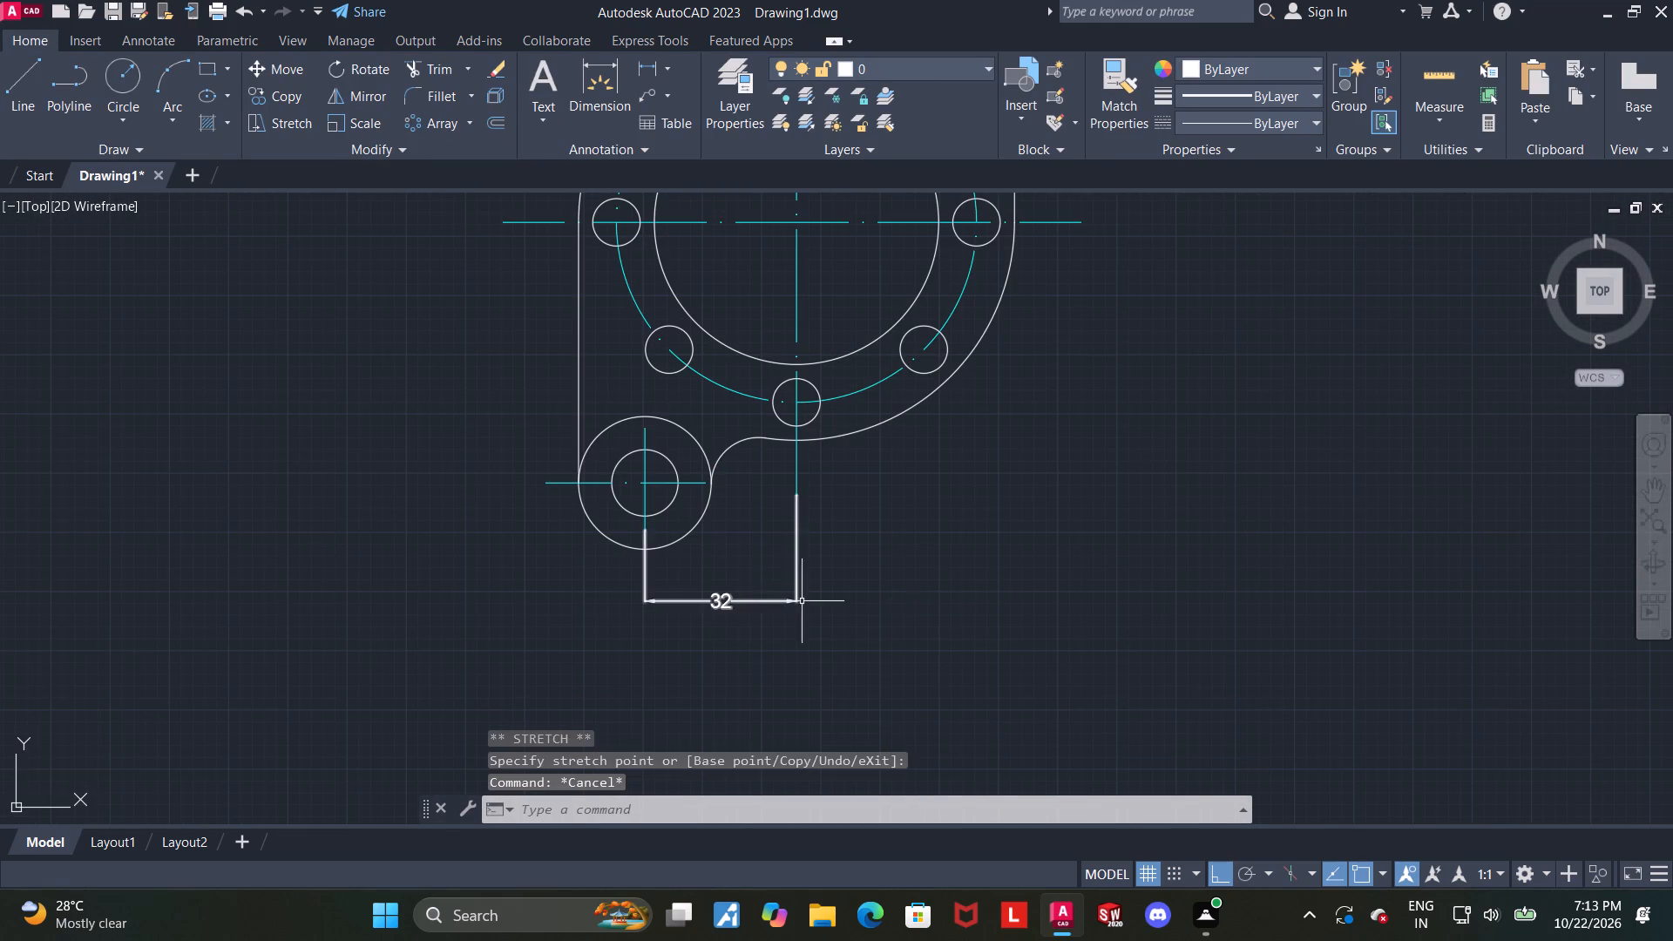
Add a radius dimension to the tangent arc beside the lower-left boss, placing its text just inside the arc.
scroll(971, 580, down, 1)
scroll(956, 566, up, 1)
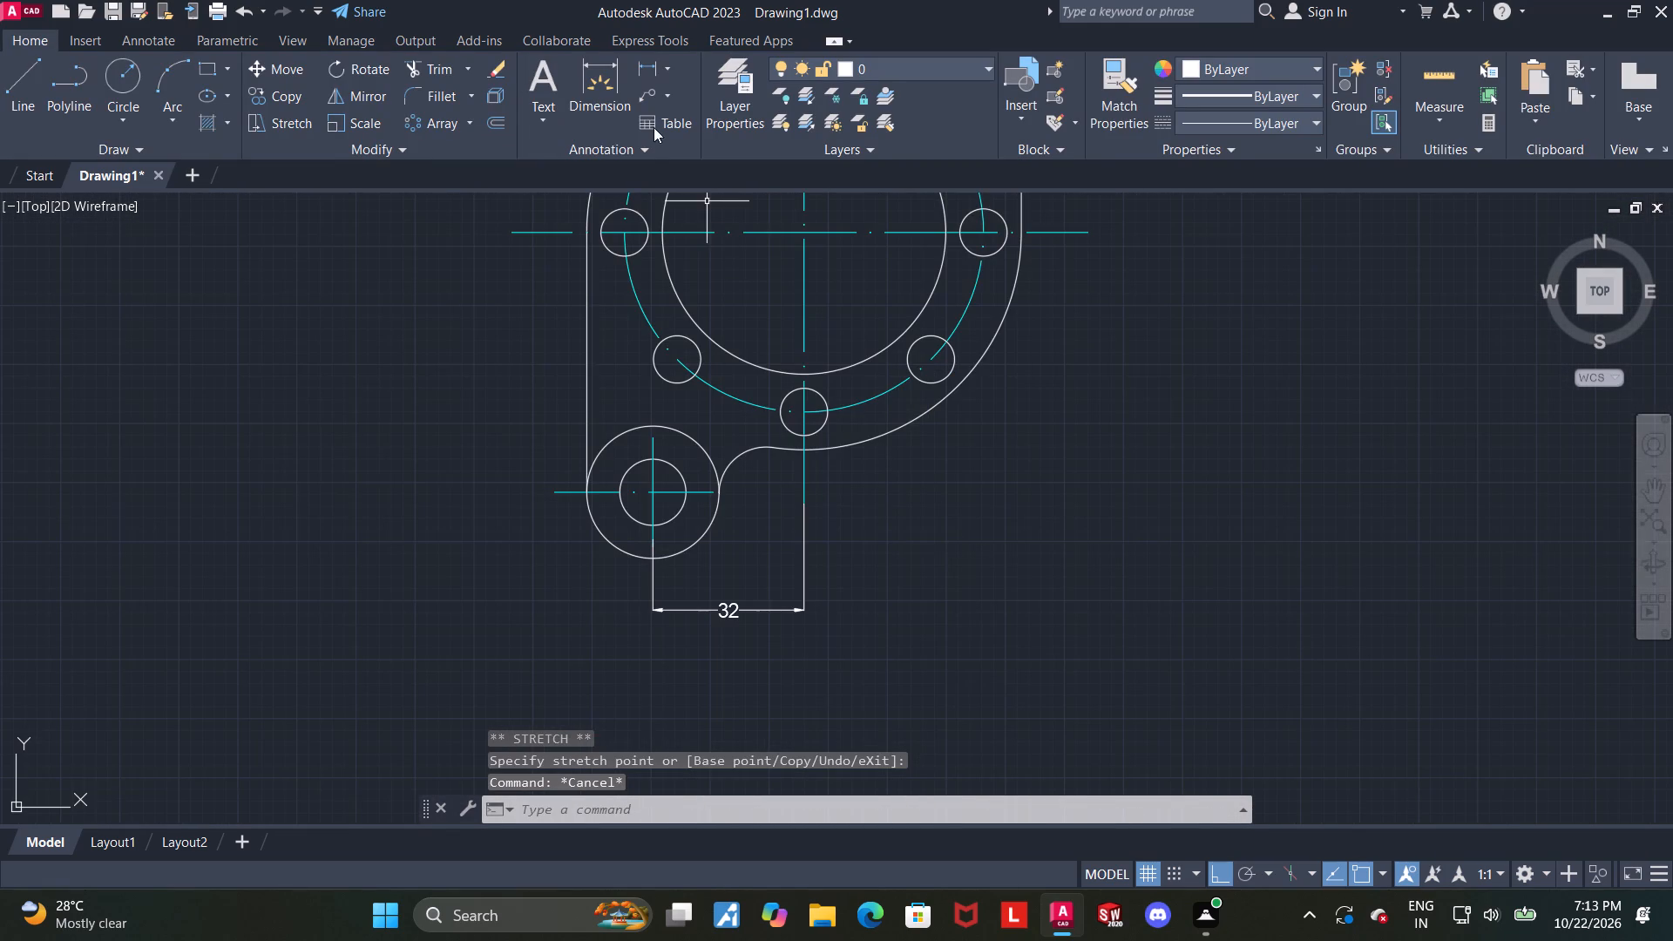
click(584, 58)
scroll(898, 527, up, 1)
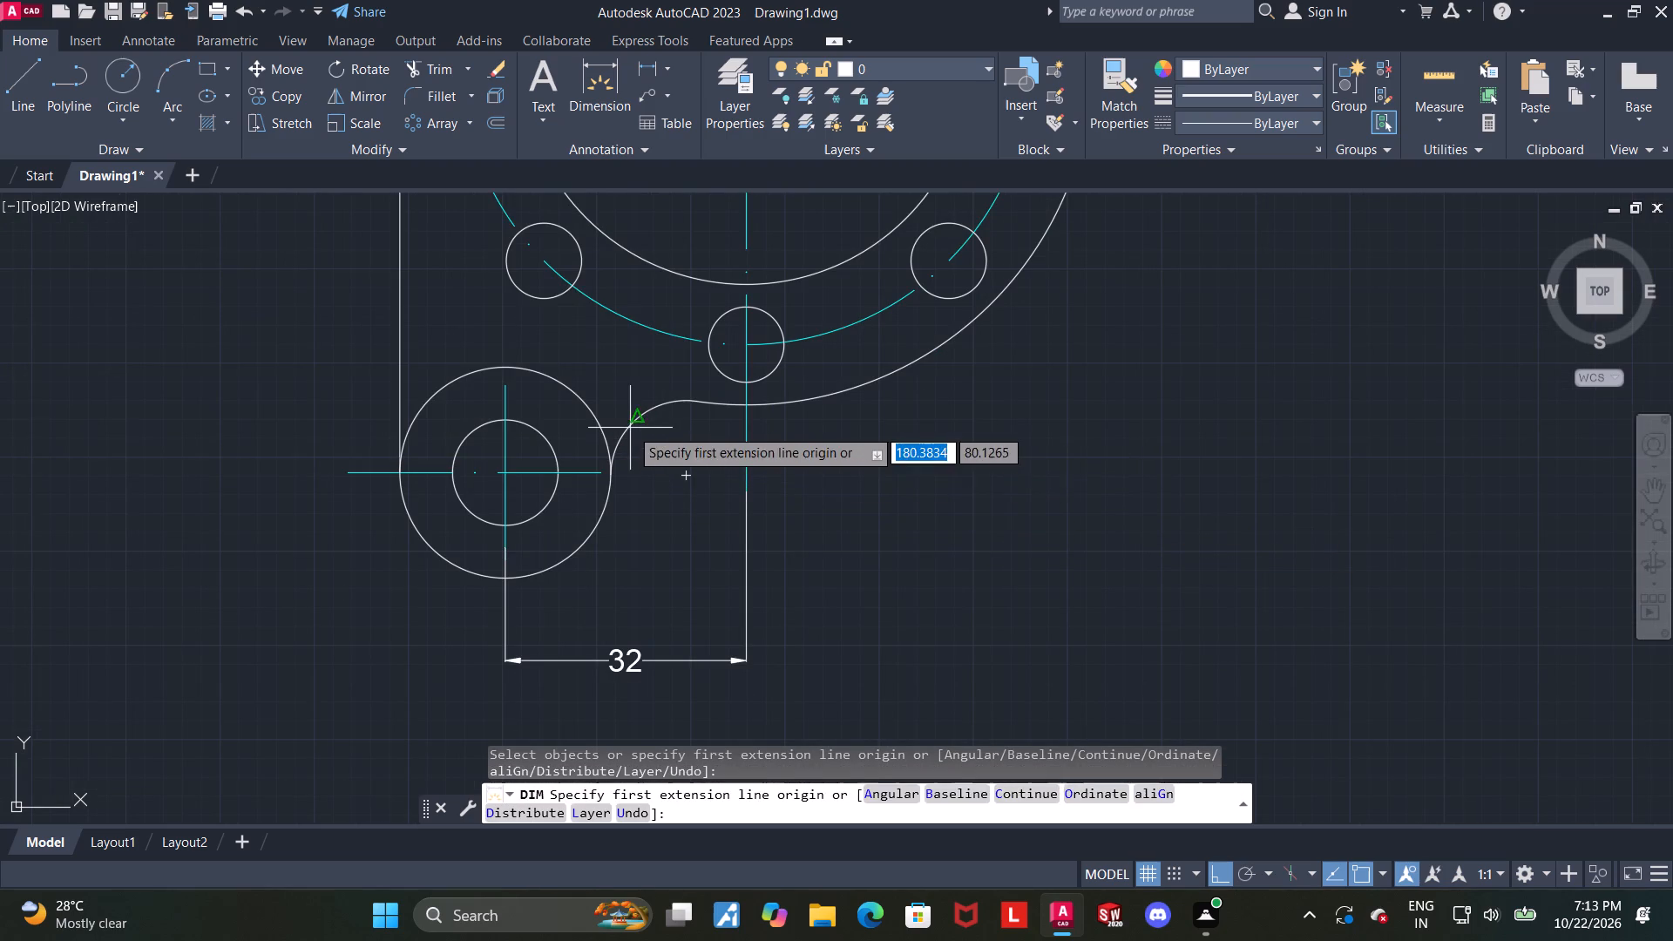
click(622, 437)
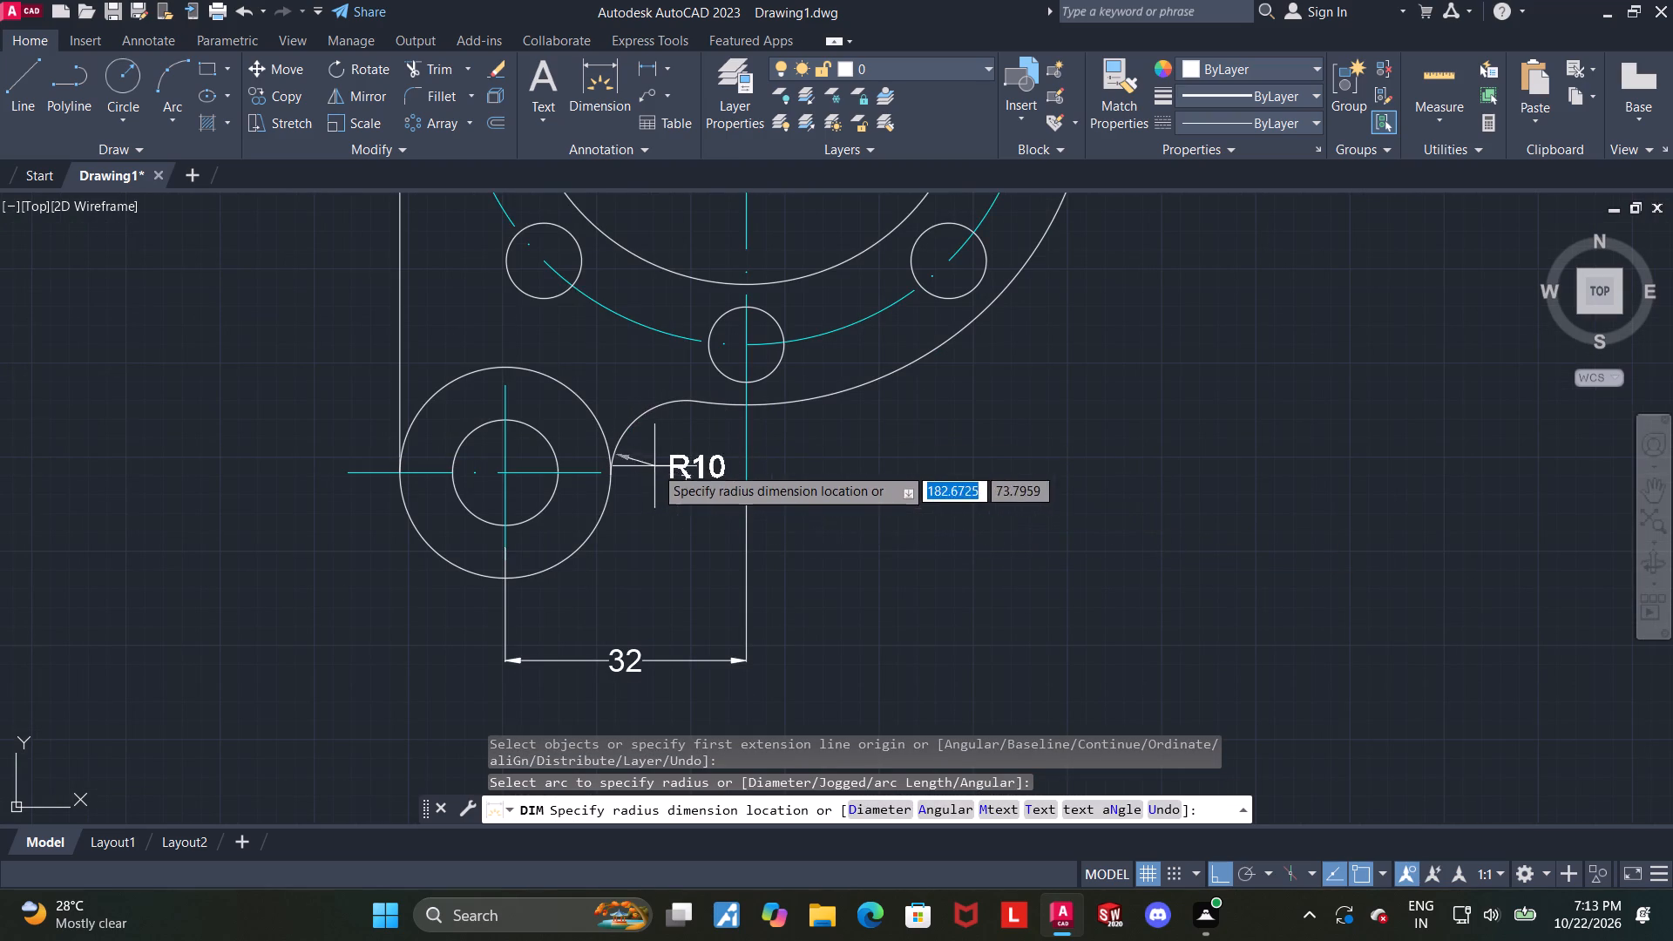
click(651, 464)
key(Escape)
Add a diameter dimension to the inner circle of the lower-left boss, placing its text outside the boss to the lower left.
scroll(872, 498, down, 1)
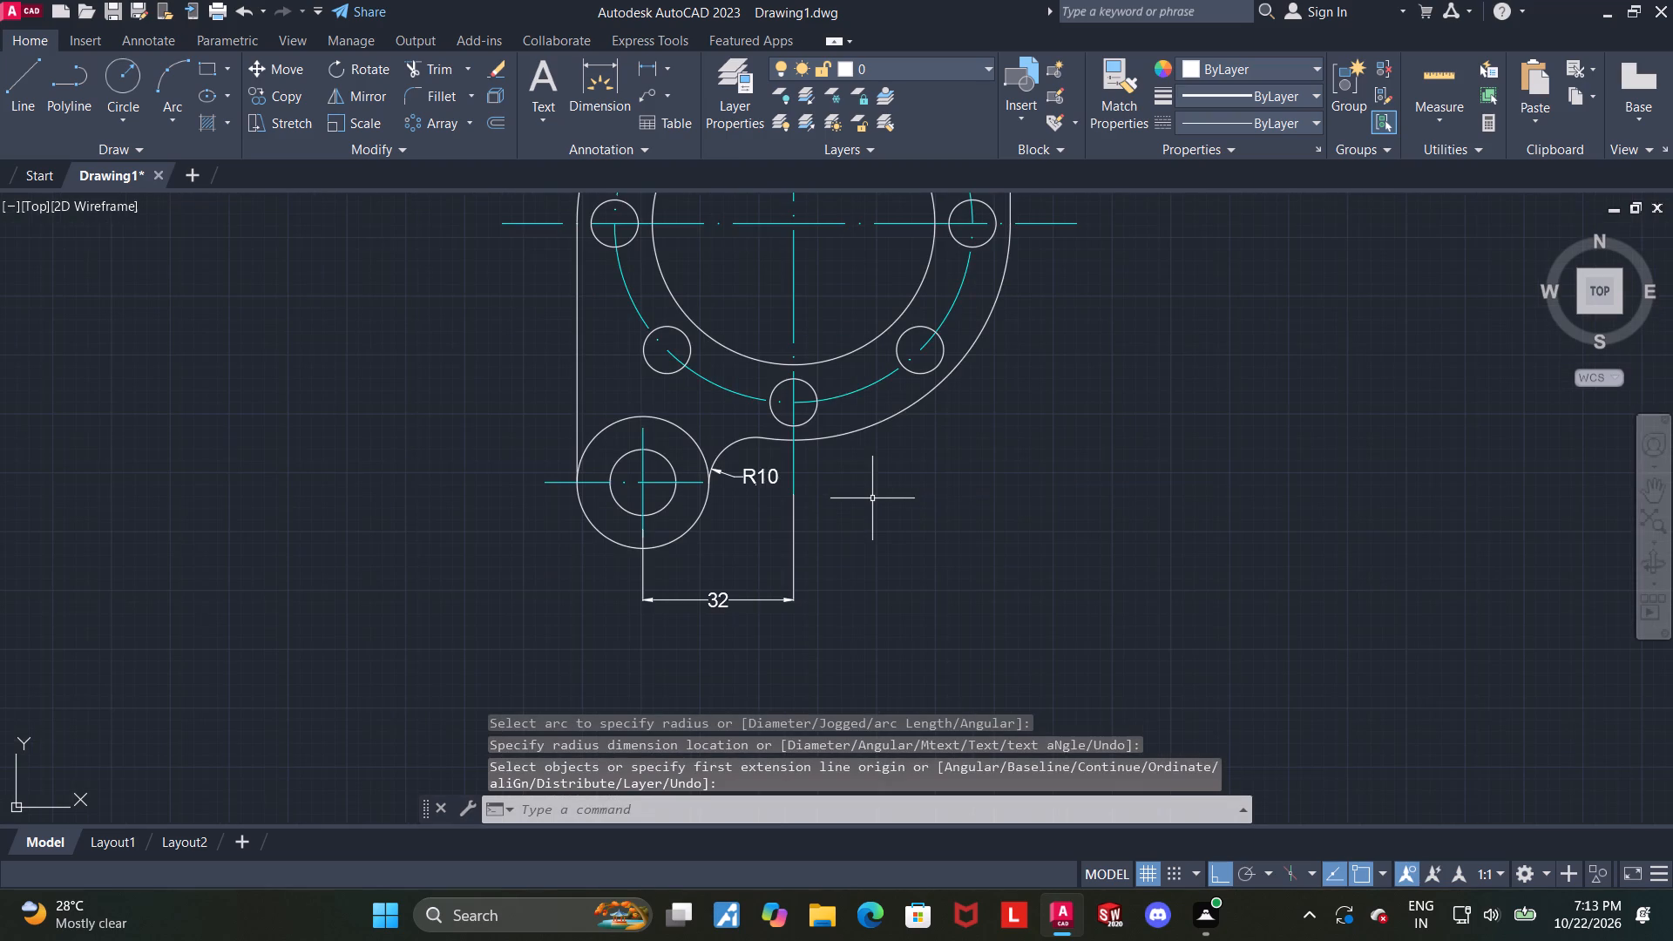
middle_drag(874, 499, 1141, 562)
middle_drag(1138, 538, 1121, 473)
scroll(1121, 472, up, 1)
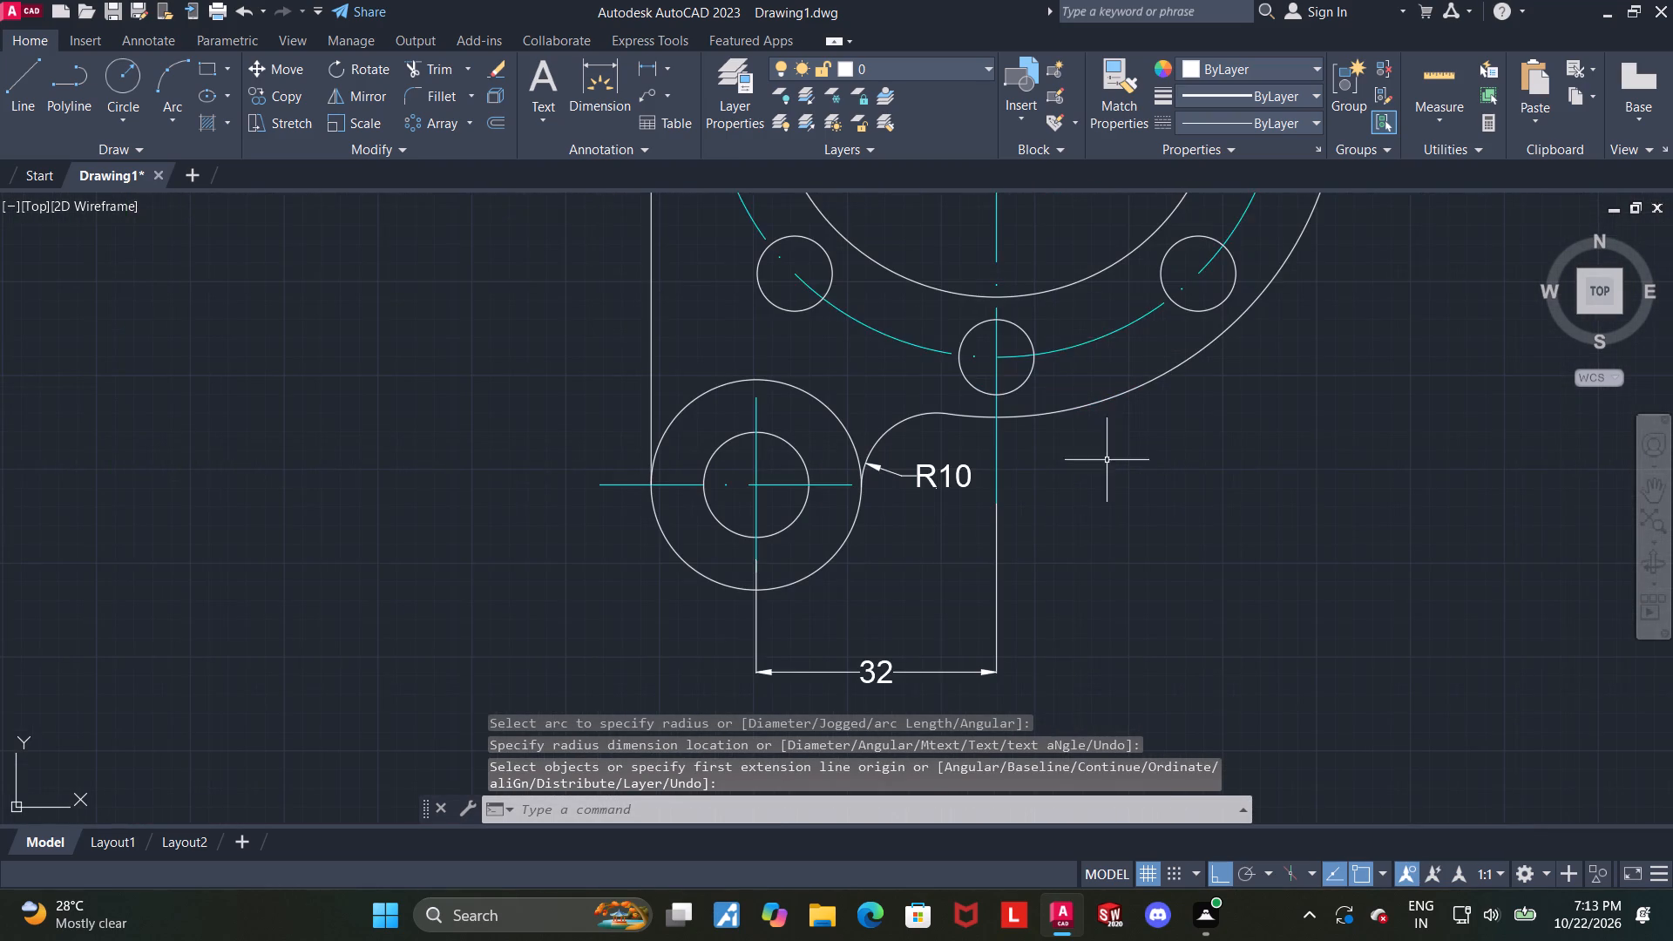
click(591, 79)
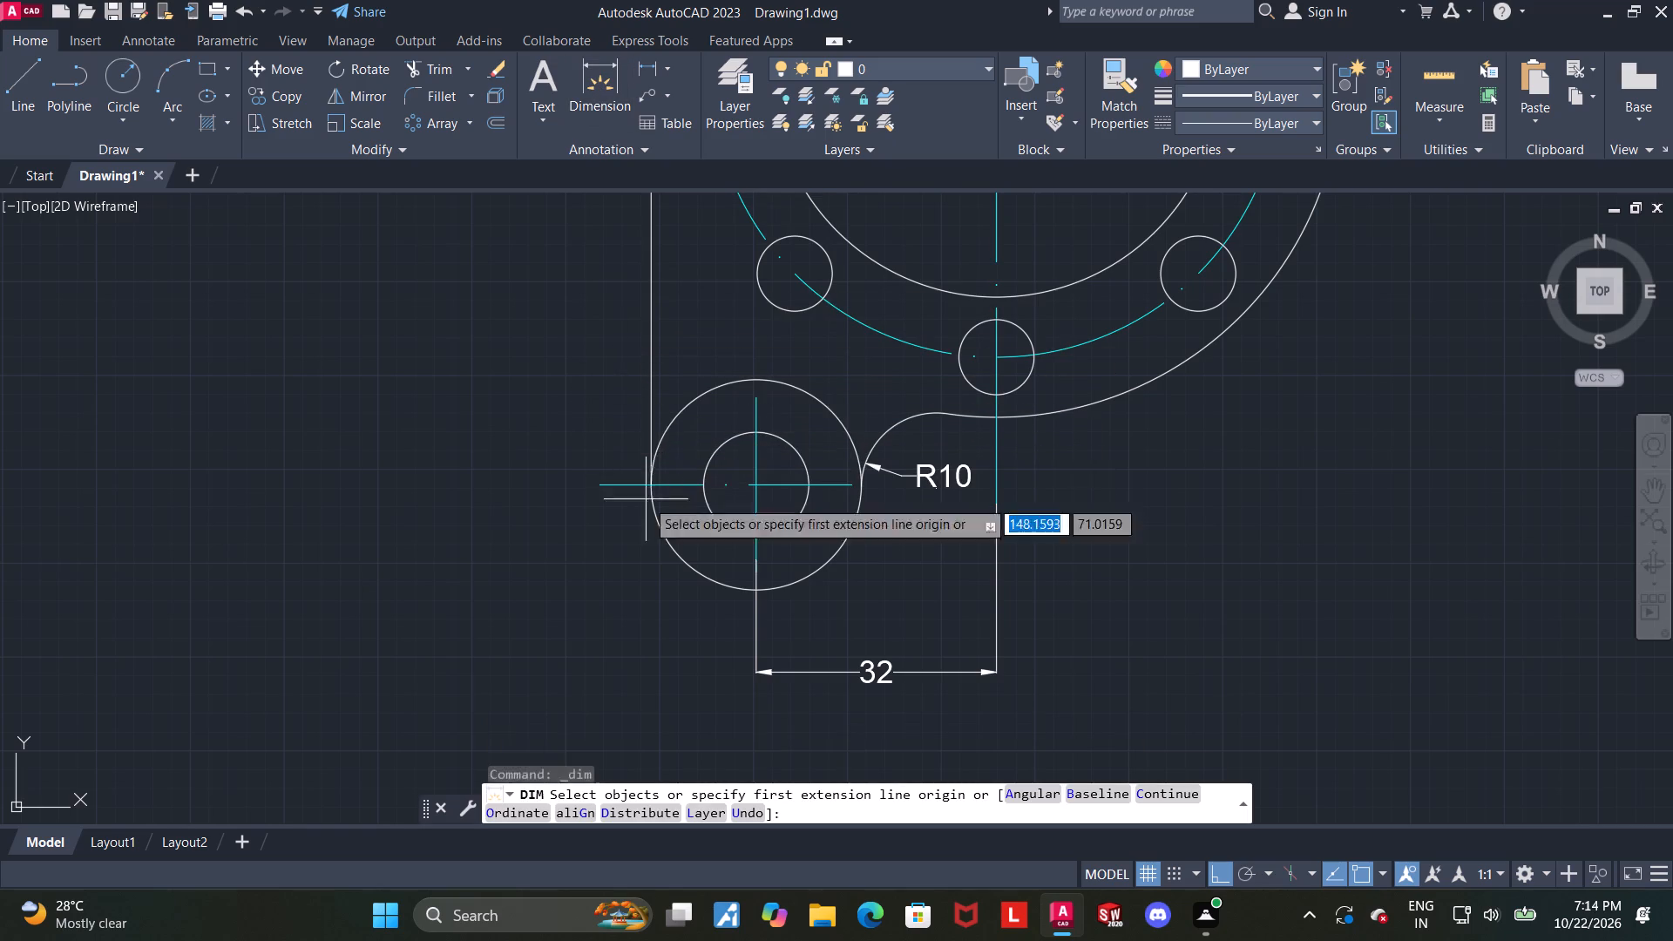
click(715, 519)
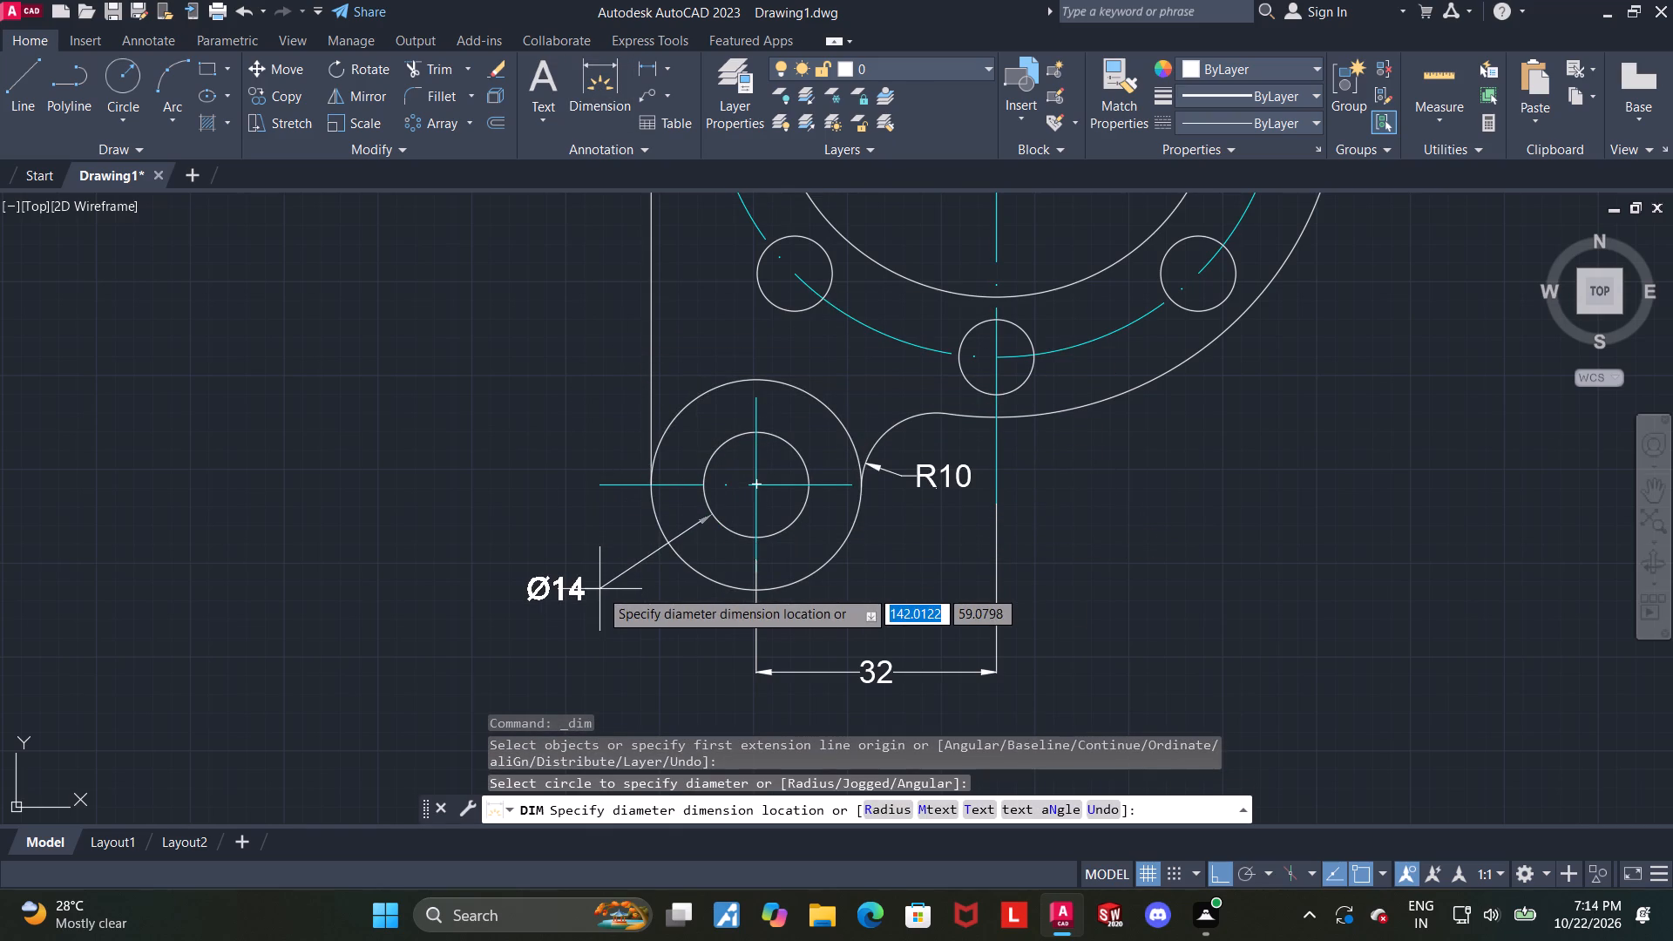
click(599, 589)
key(Escape)
Add a second line reading "2 holes" beneath the diameter text of the lower-left boss hole.
middle_drag(596, 592, 600, 487)
double_click(553, 482)
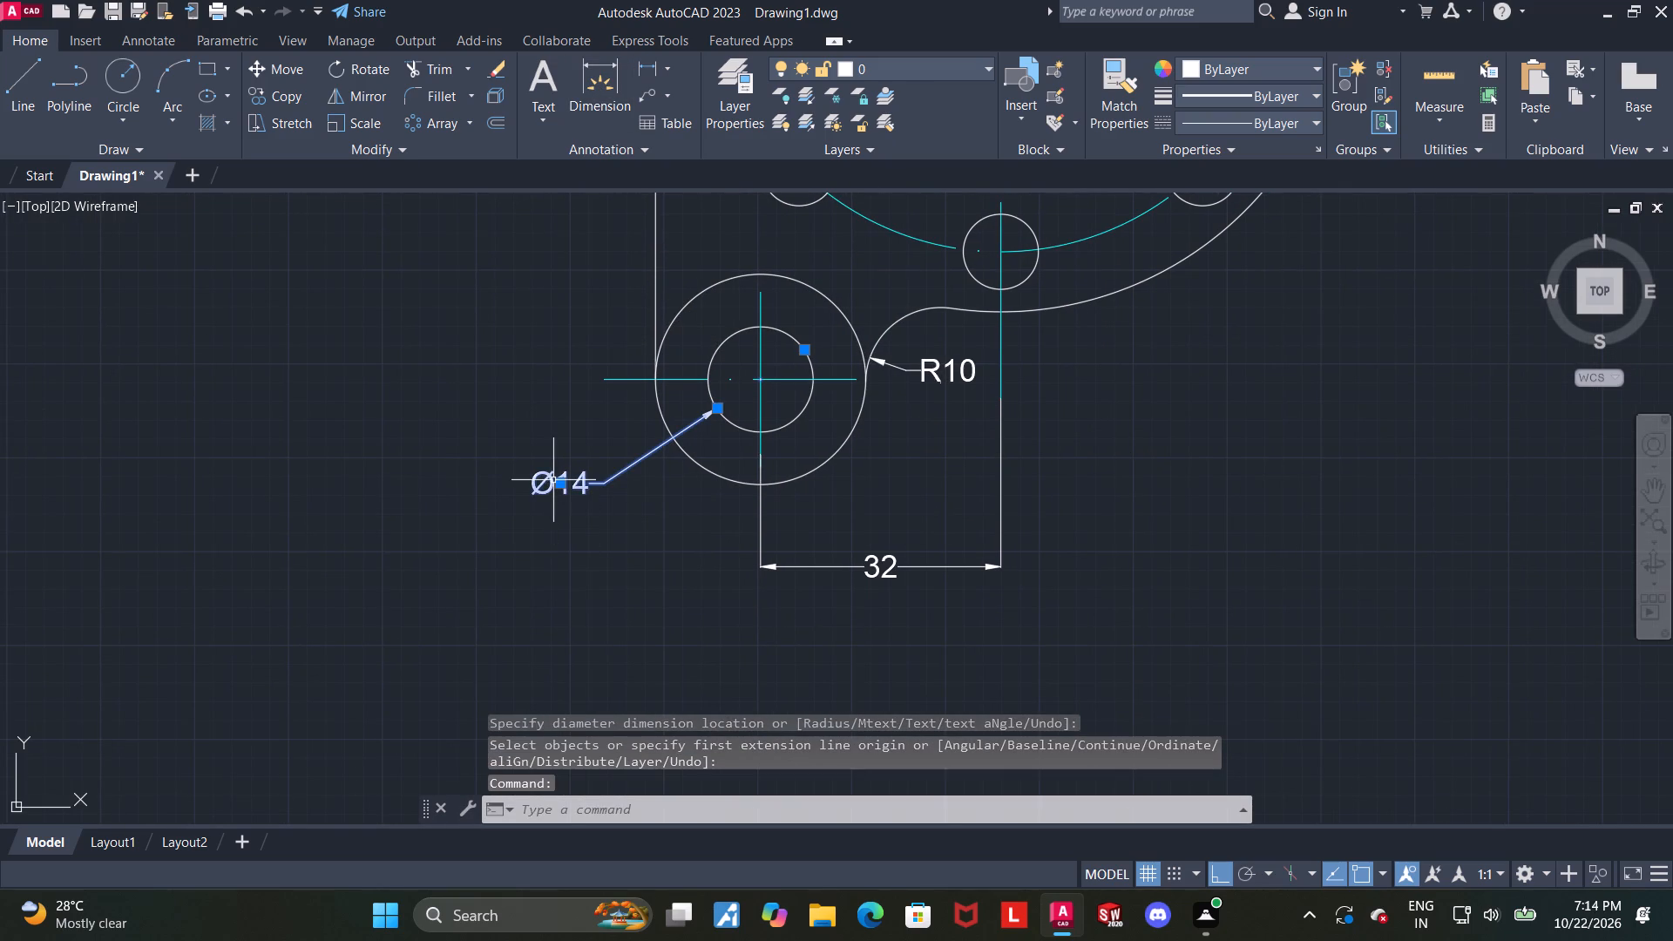
double_click(579, 490)
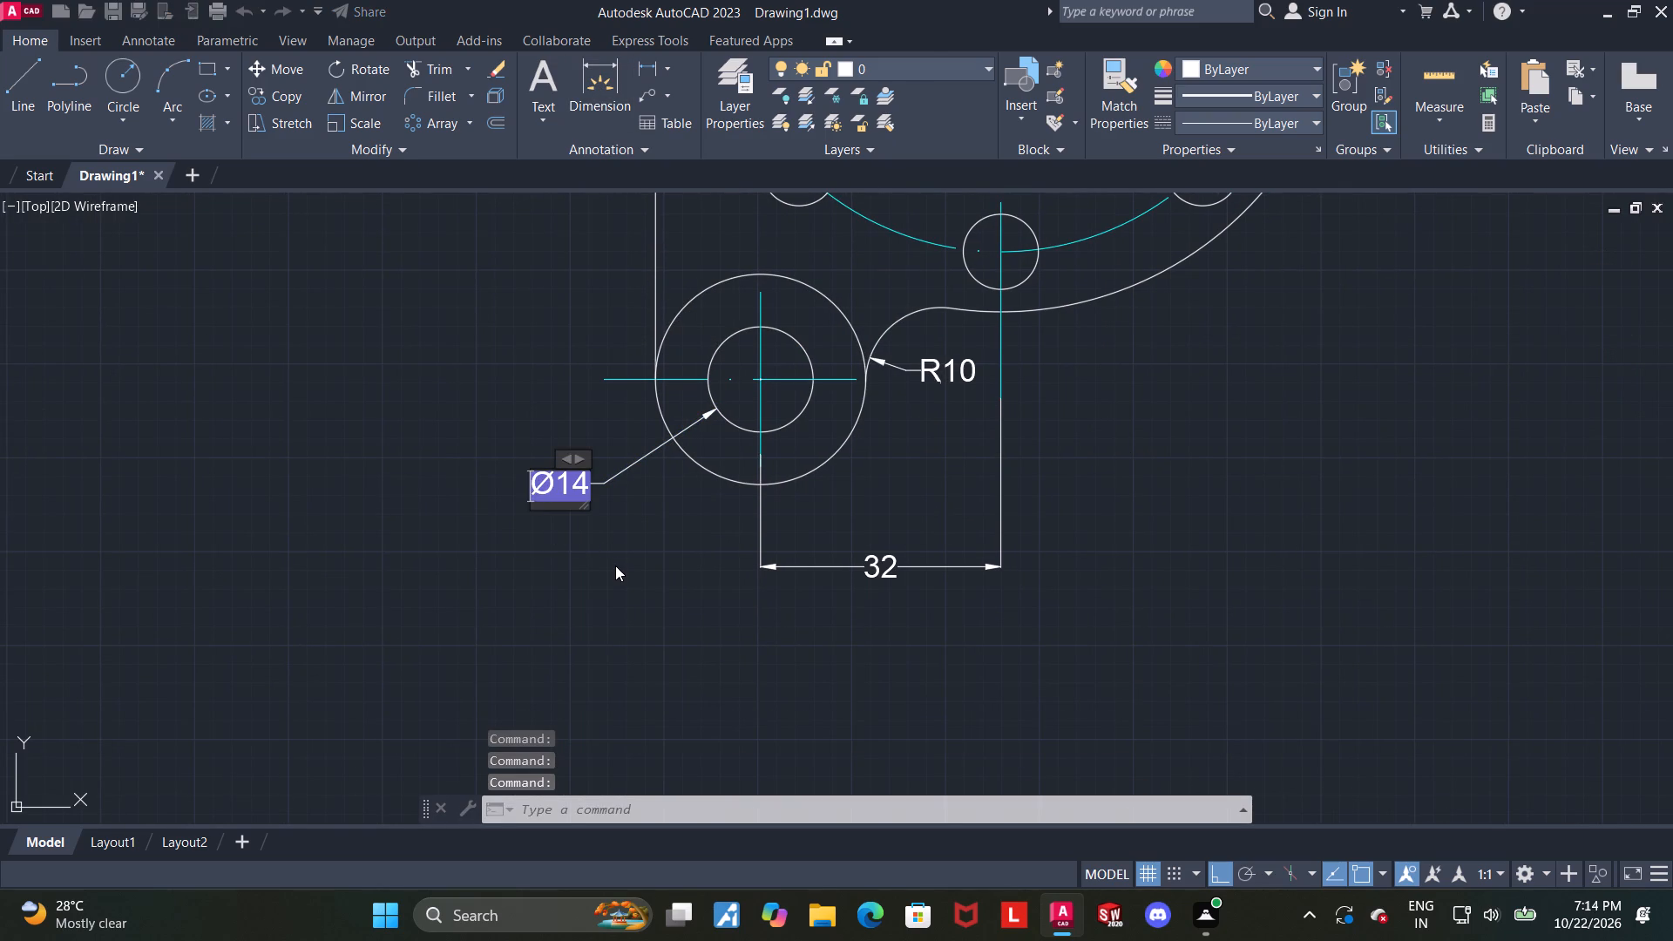
key(Right)
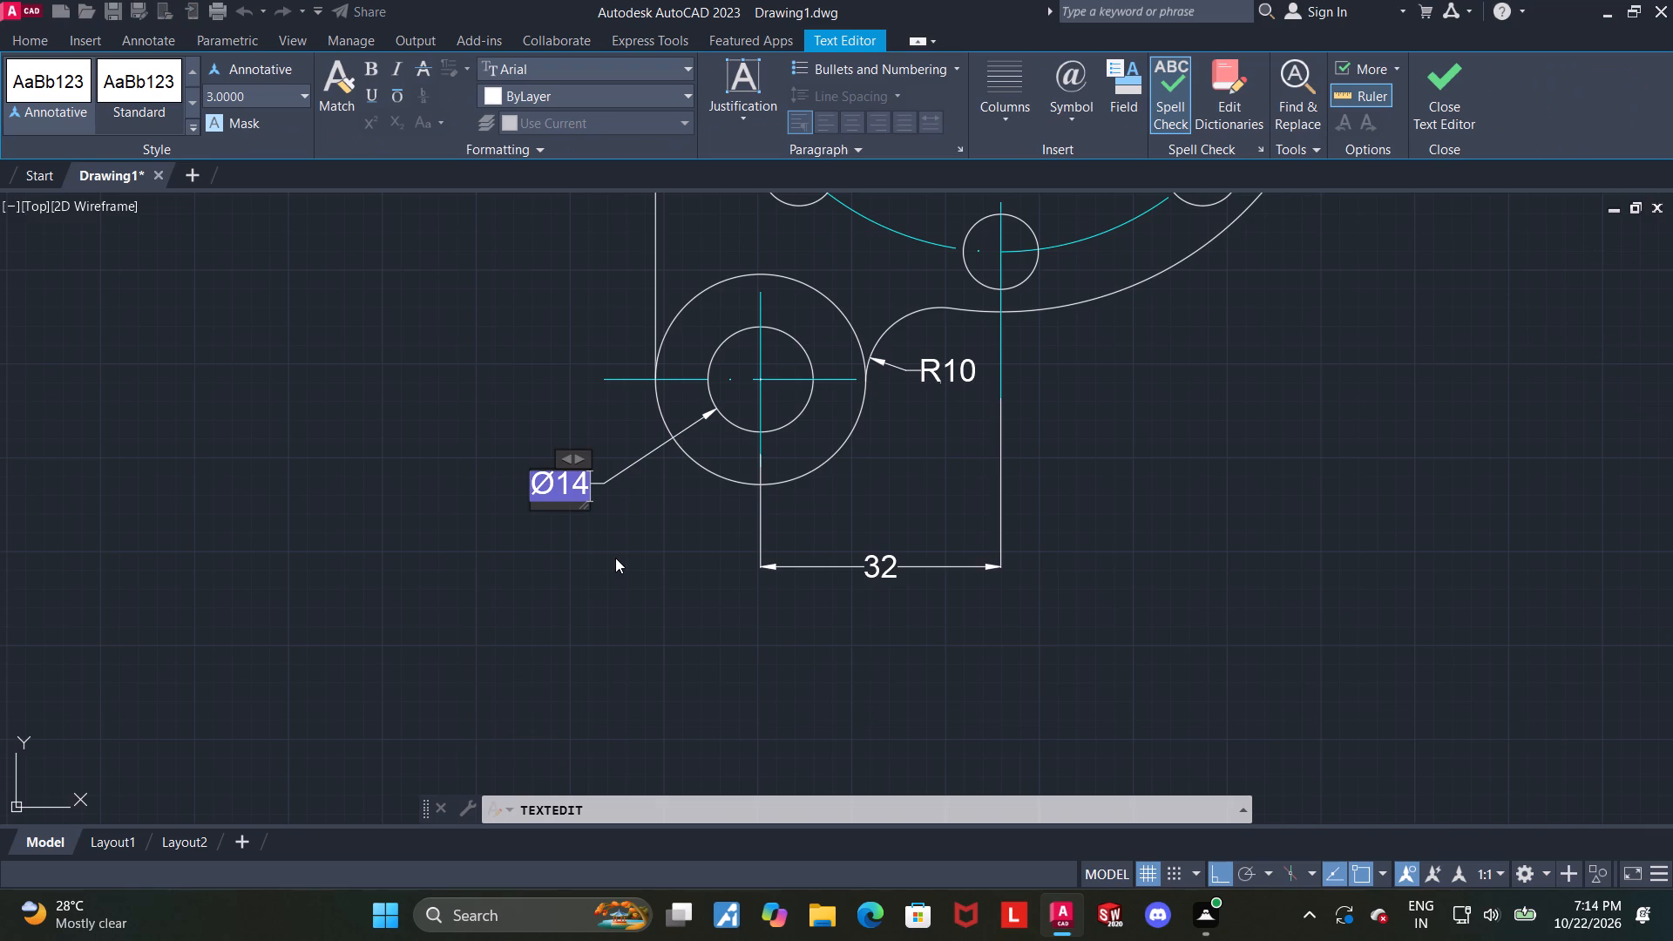
key(Return)
key(2)
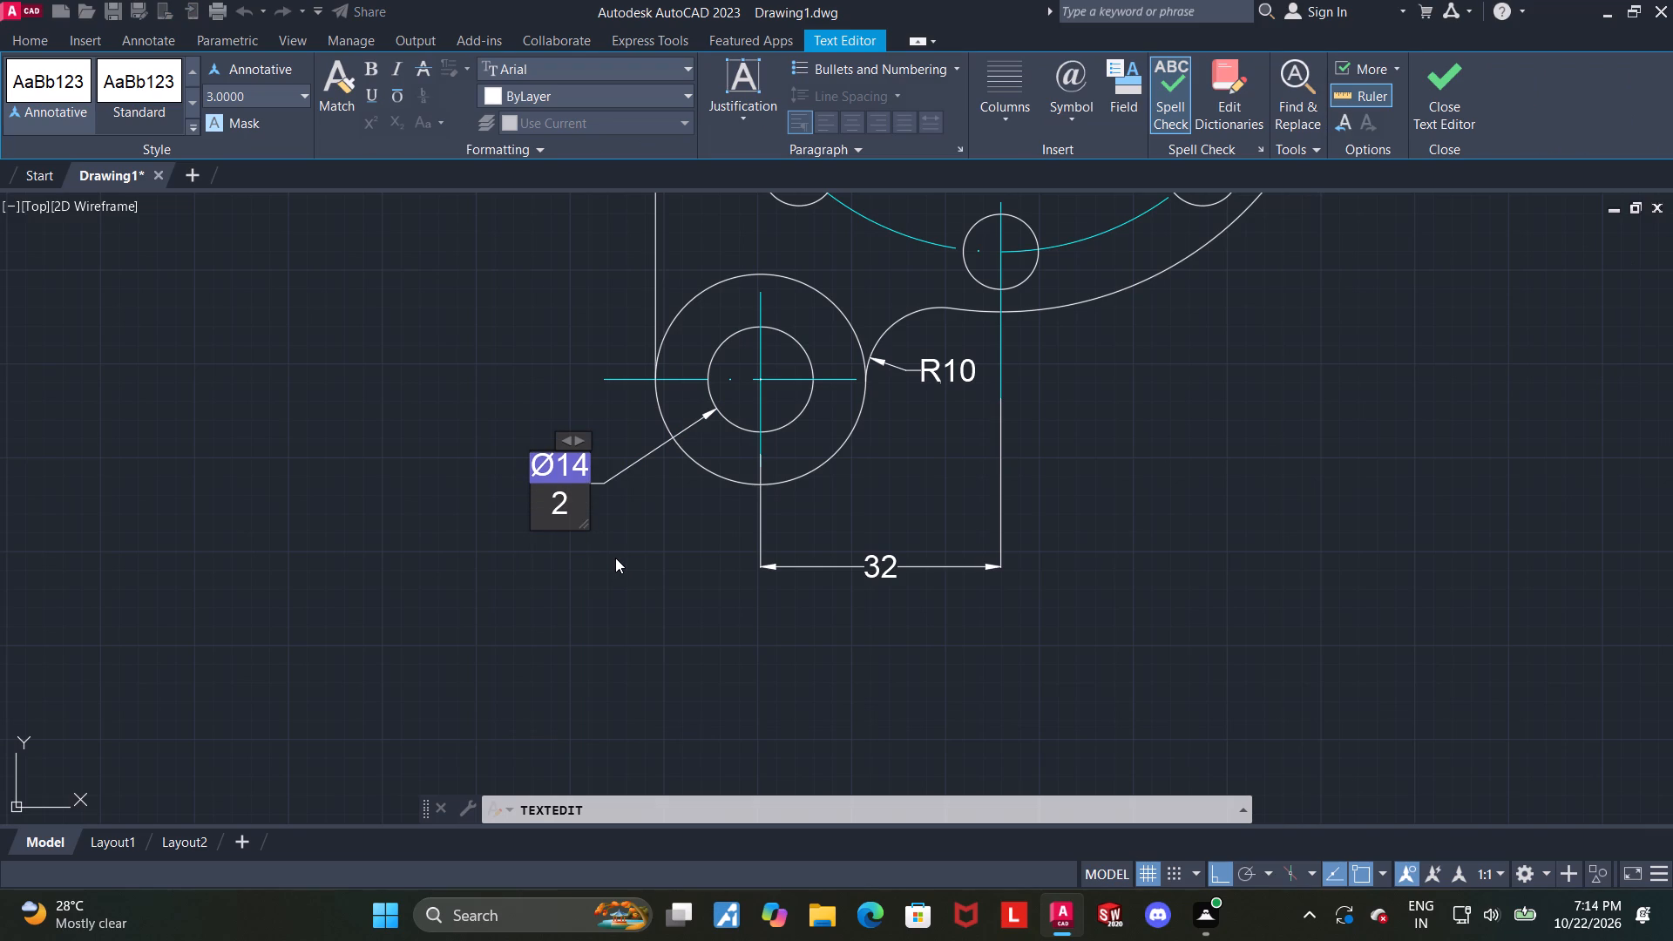
key(space)
text(holes)
key(Return)
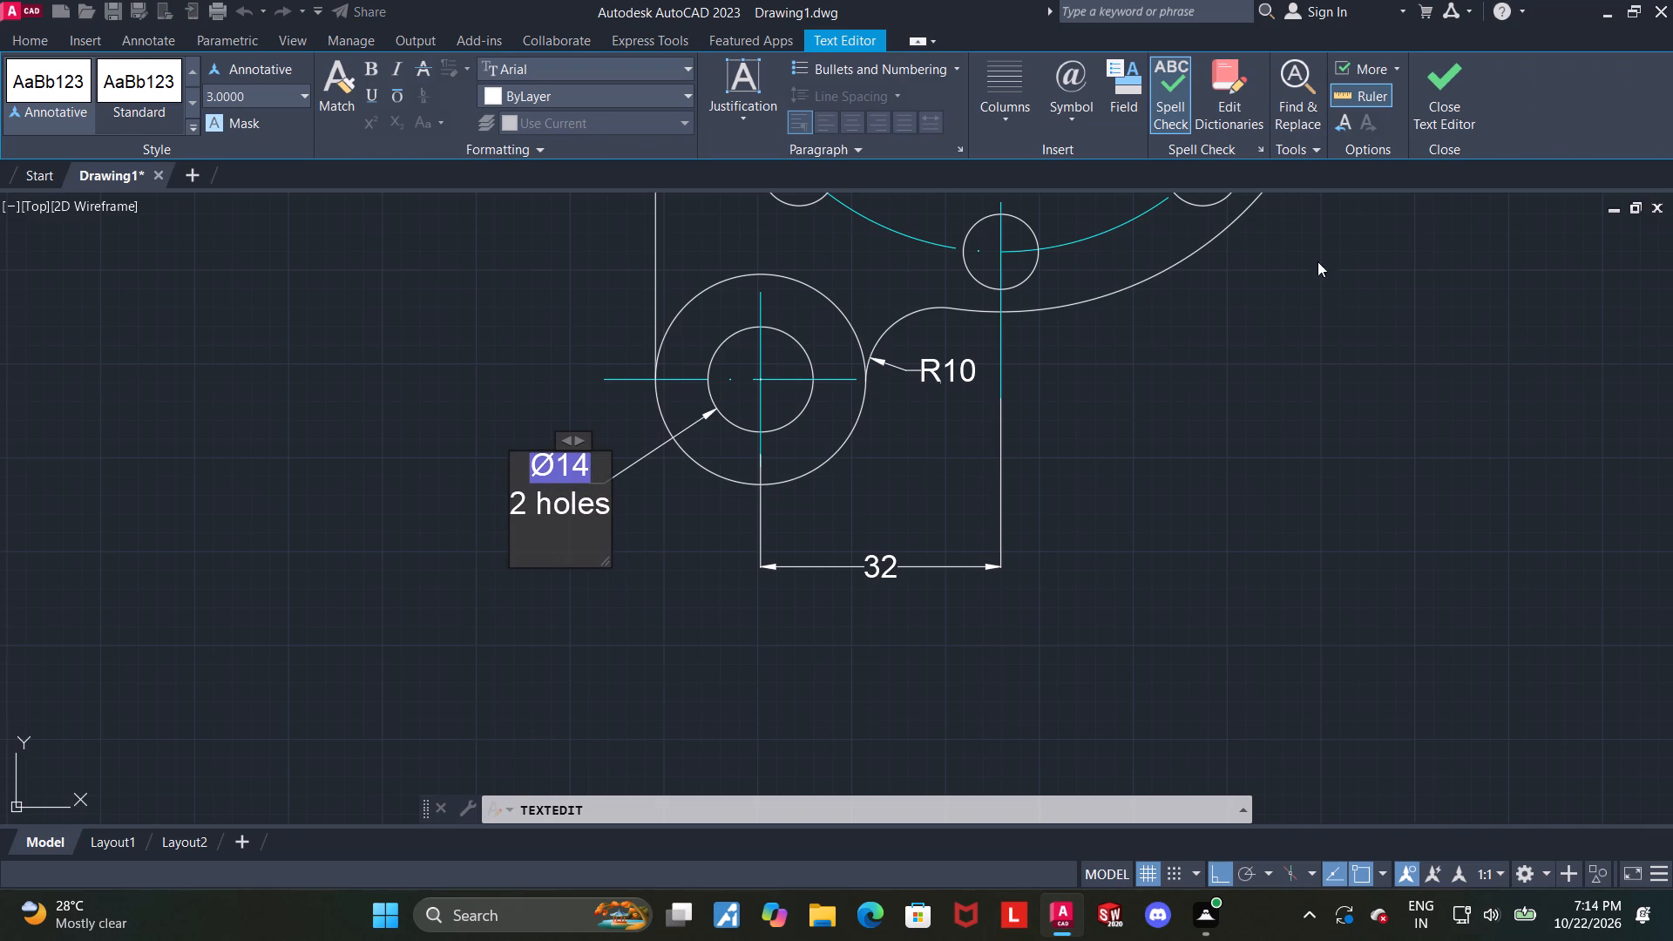
click(1446, 81)
Add a horizontal dimension between the main vertical center line and the upper-right boss's vertical center line, placing it above the boss.
scroll(1246, 345, down, 1)
middle_drag(1237, 369, 1086, 557)
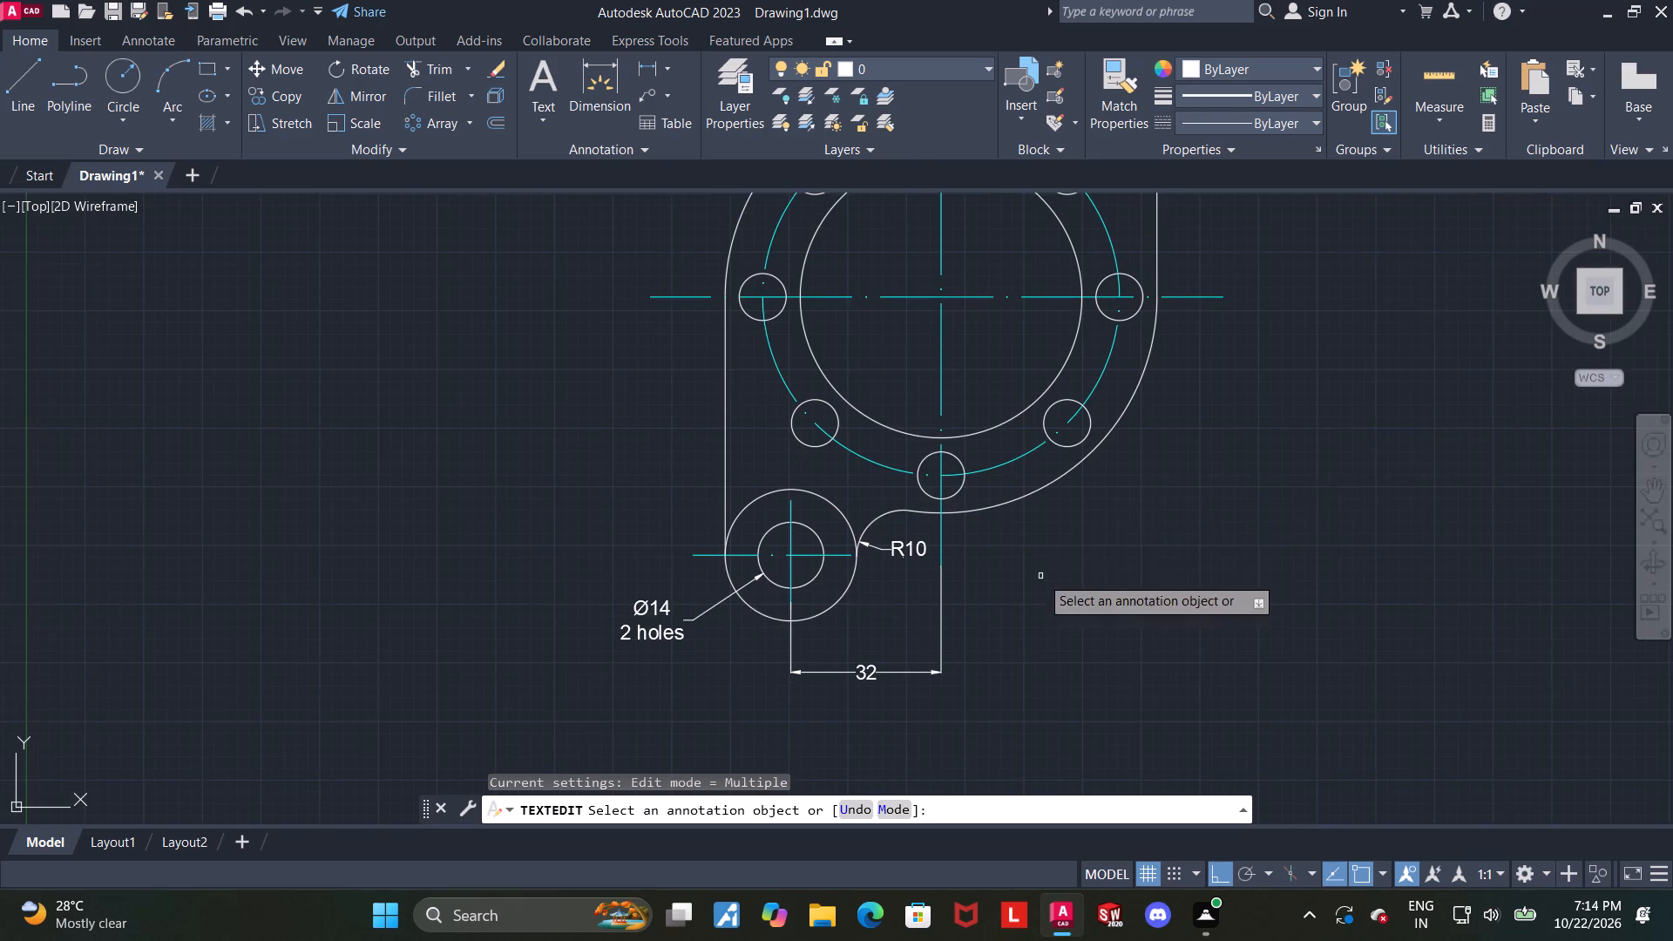
middle_drag(1150, 482, 1066, 560)
scroll(1065, 559, down, 1)
middle_drag(1118, 498, 1050, 558)
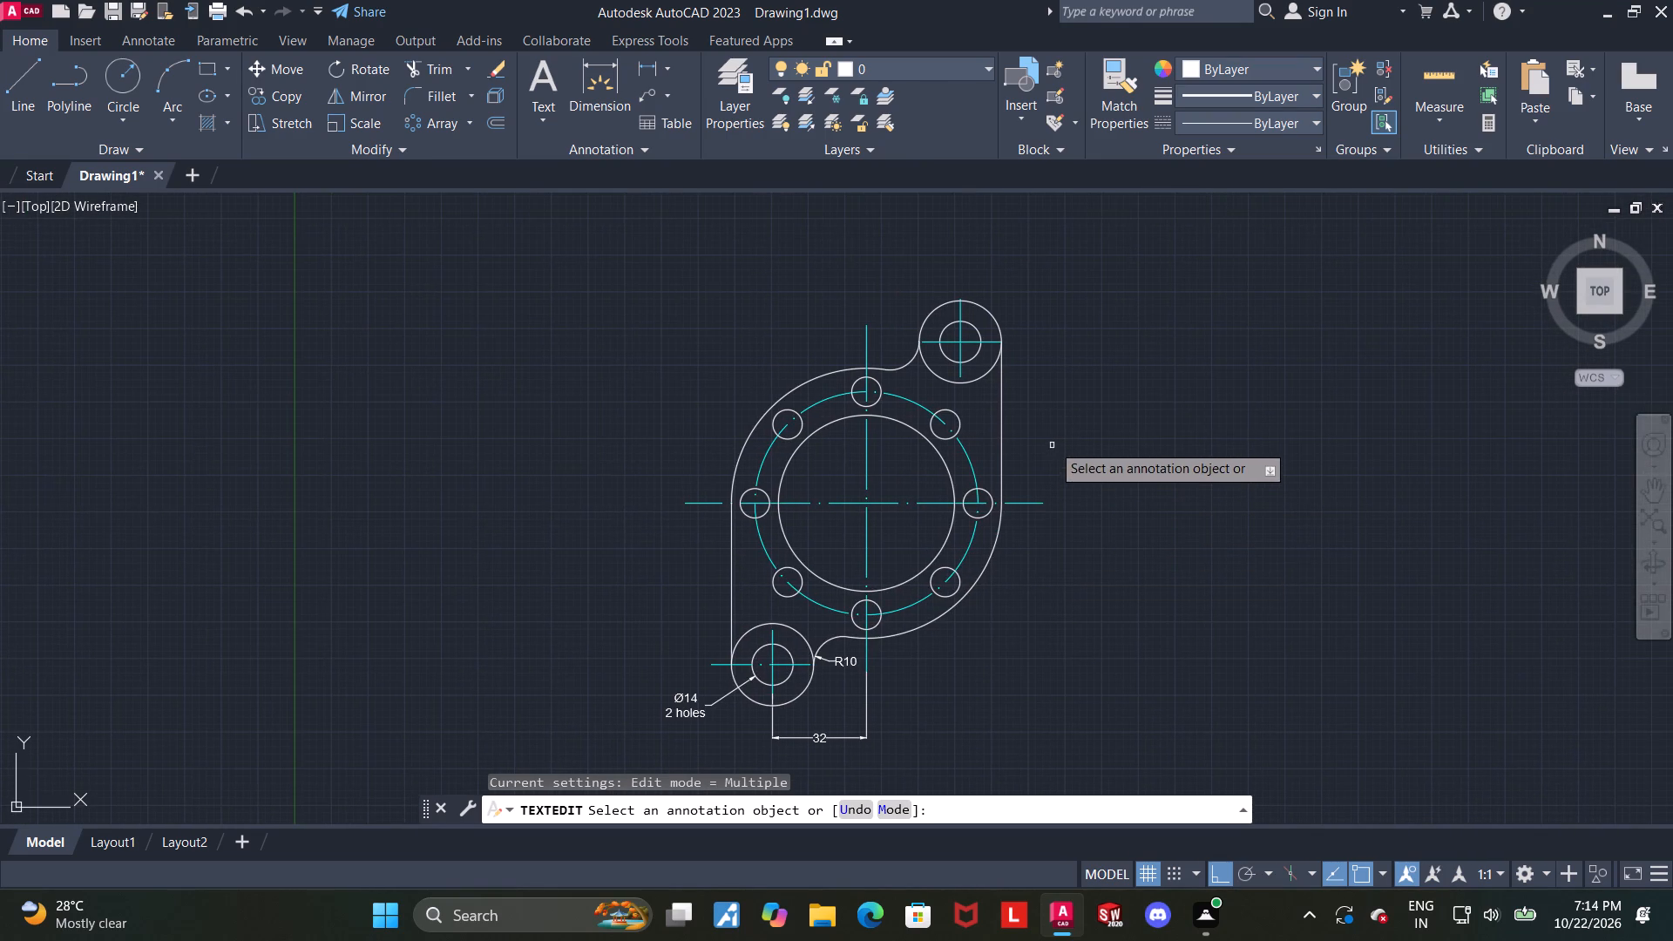
middle_drag(1057, 385, 964, 525)
middle_drag(933, 486, 977, 208)
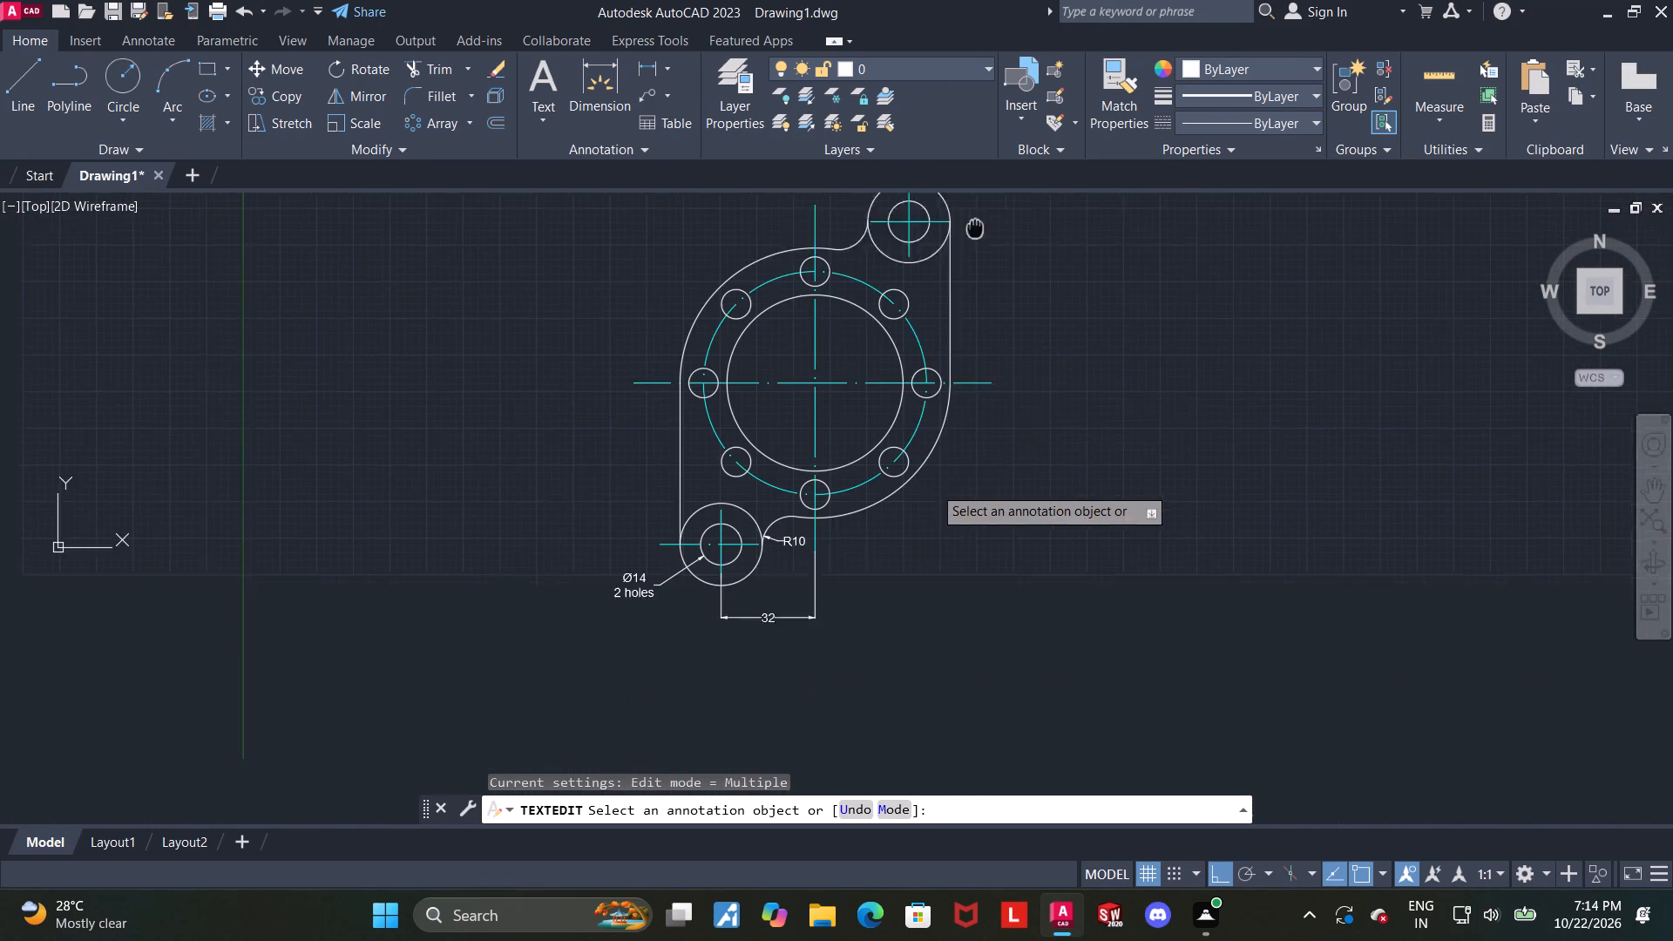
middle_drag(977, 208, 977, 156)
middle_drag(898, 392, 869, 686)
scroll(945, 413, up, 1)
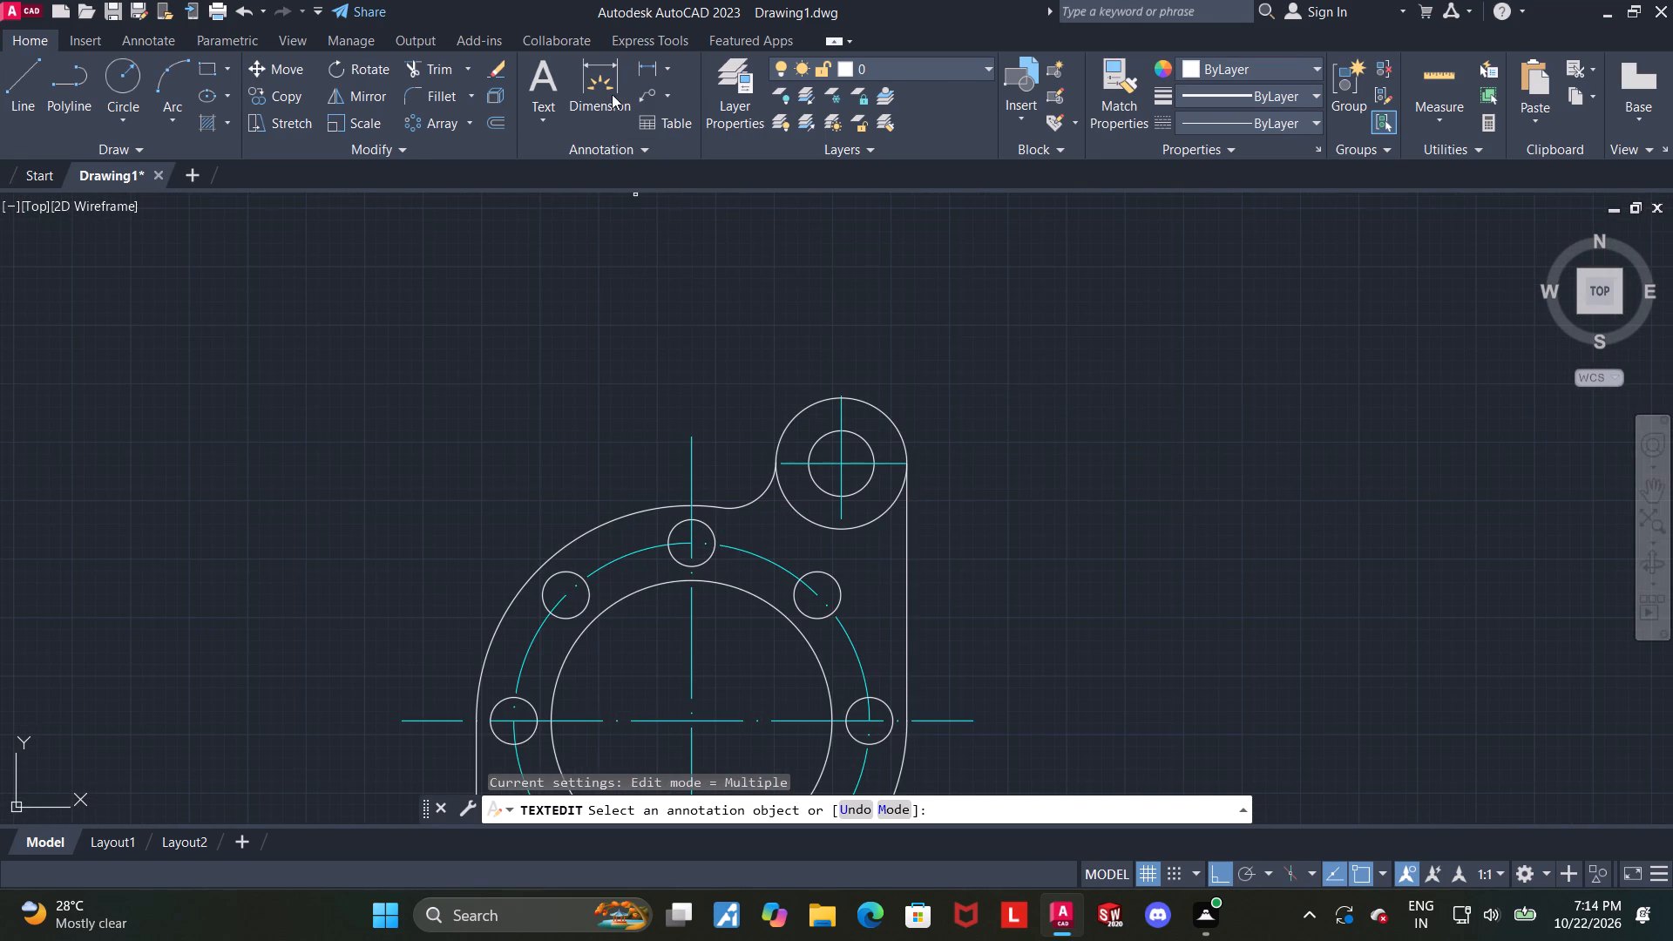
click(605, 83)
click(690, 437)
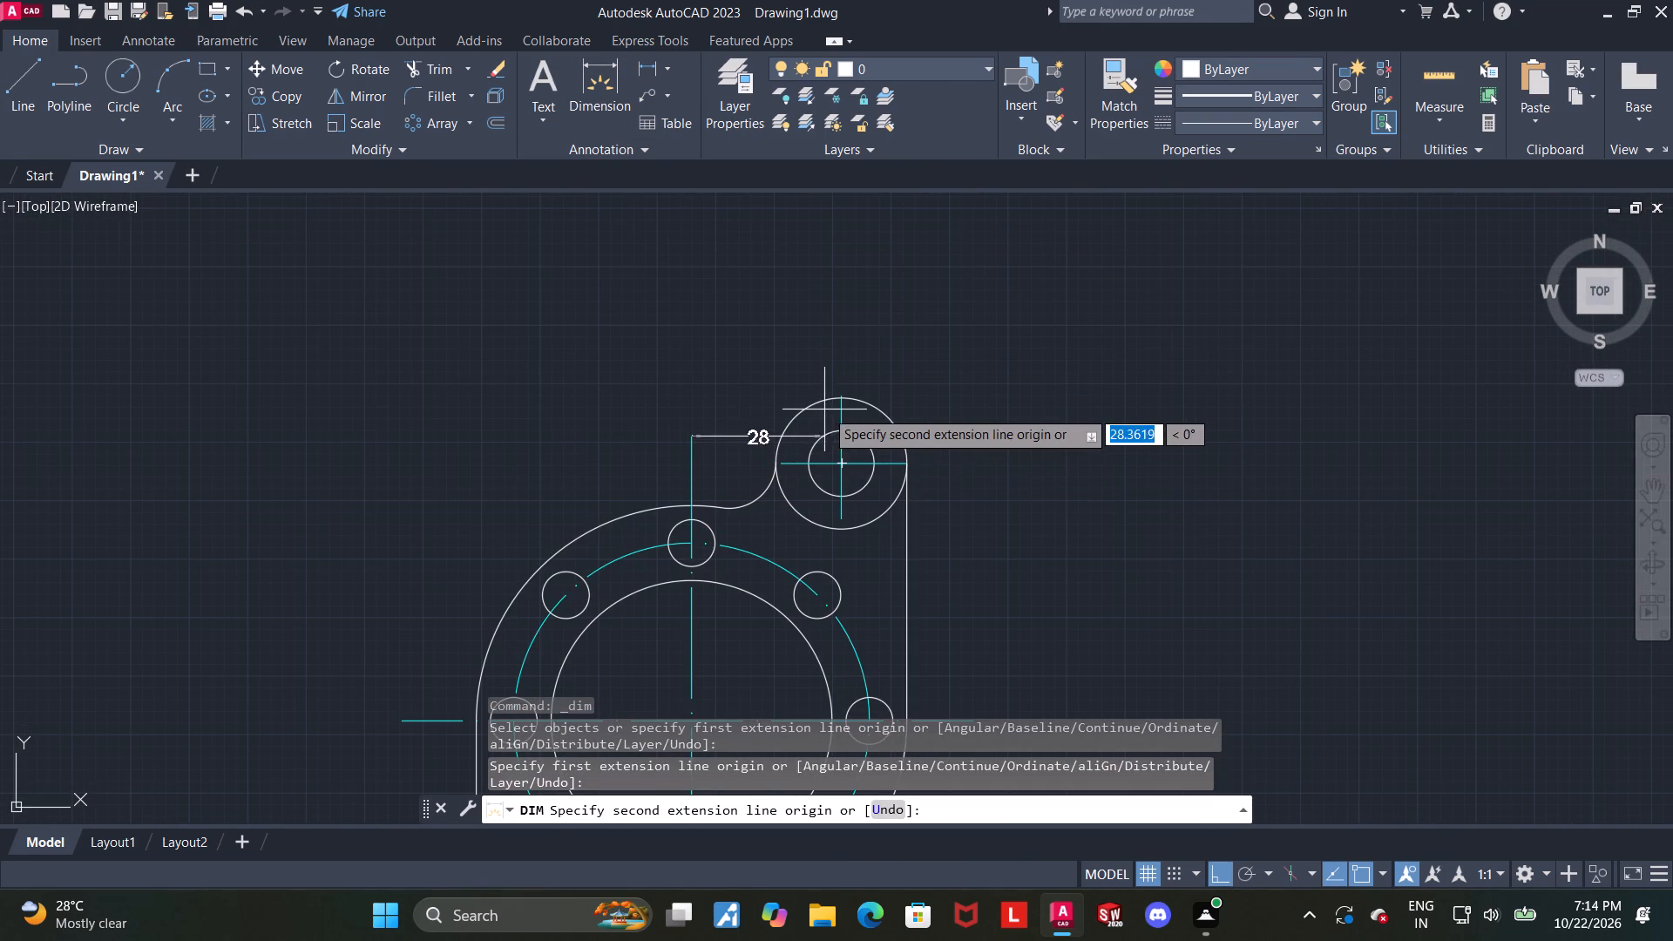
click(845, 400)
click(822, 343)
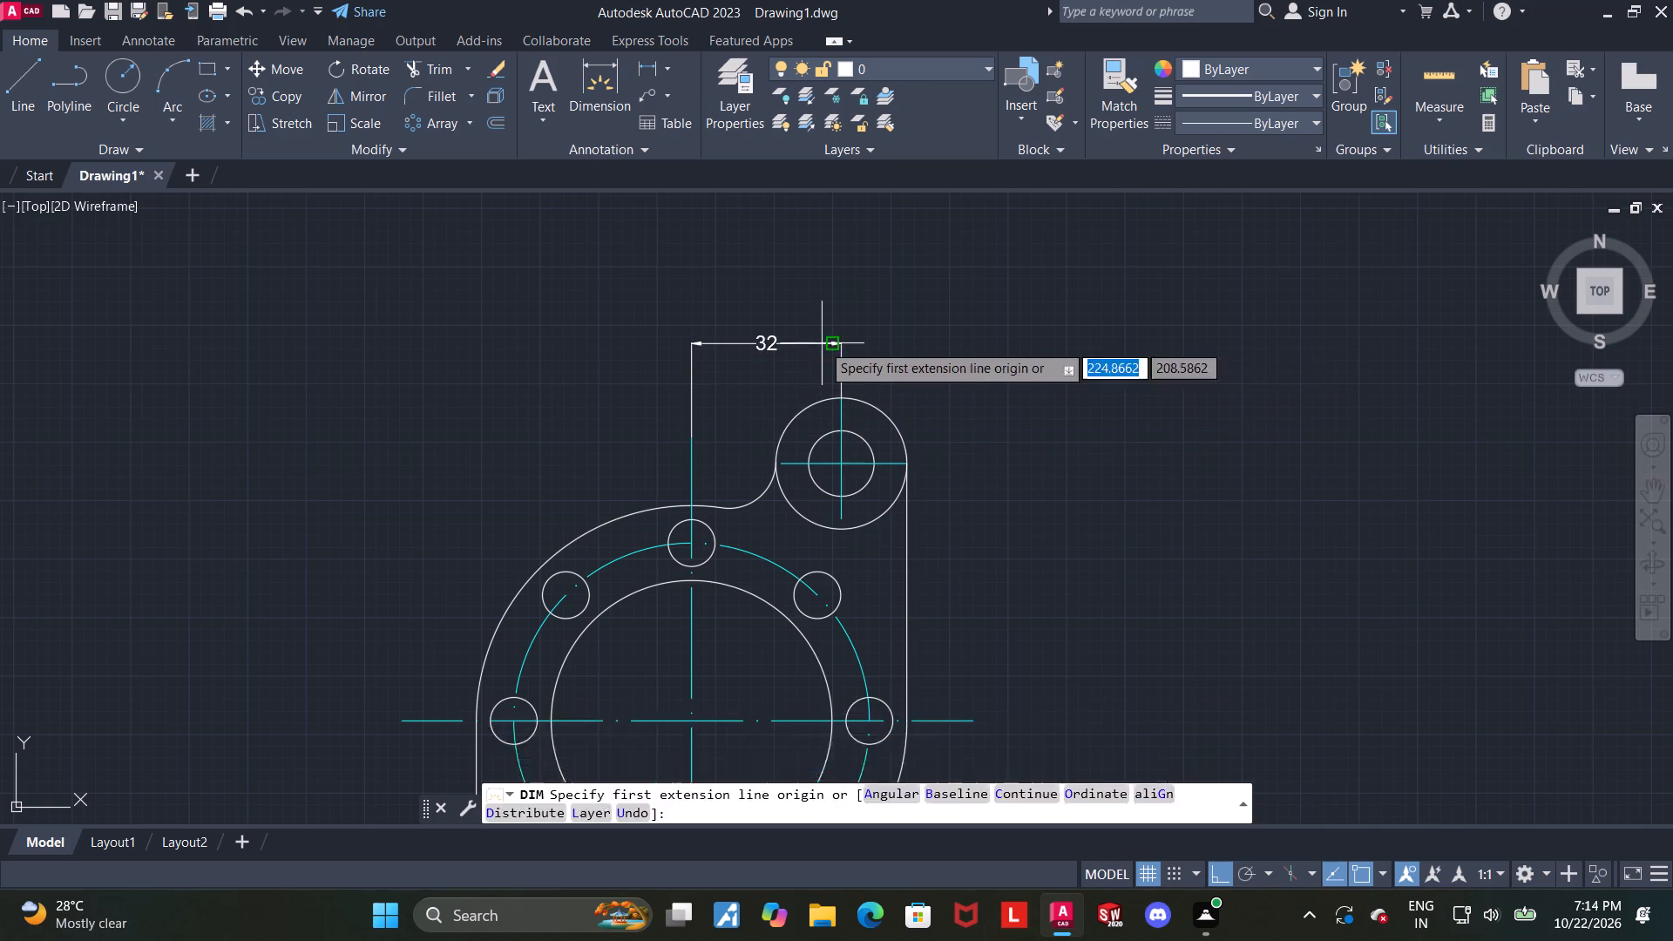
key(Escape)
Add a vertical dimension from the upper-right boss's horizontal center line to the main horizontal center line, placed left of the flange.
scroll(969, 445, down, 2)
middle_drag(1001, 563, 978, 449)
scroll(897, 450, up, 1)
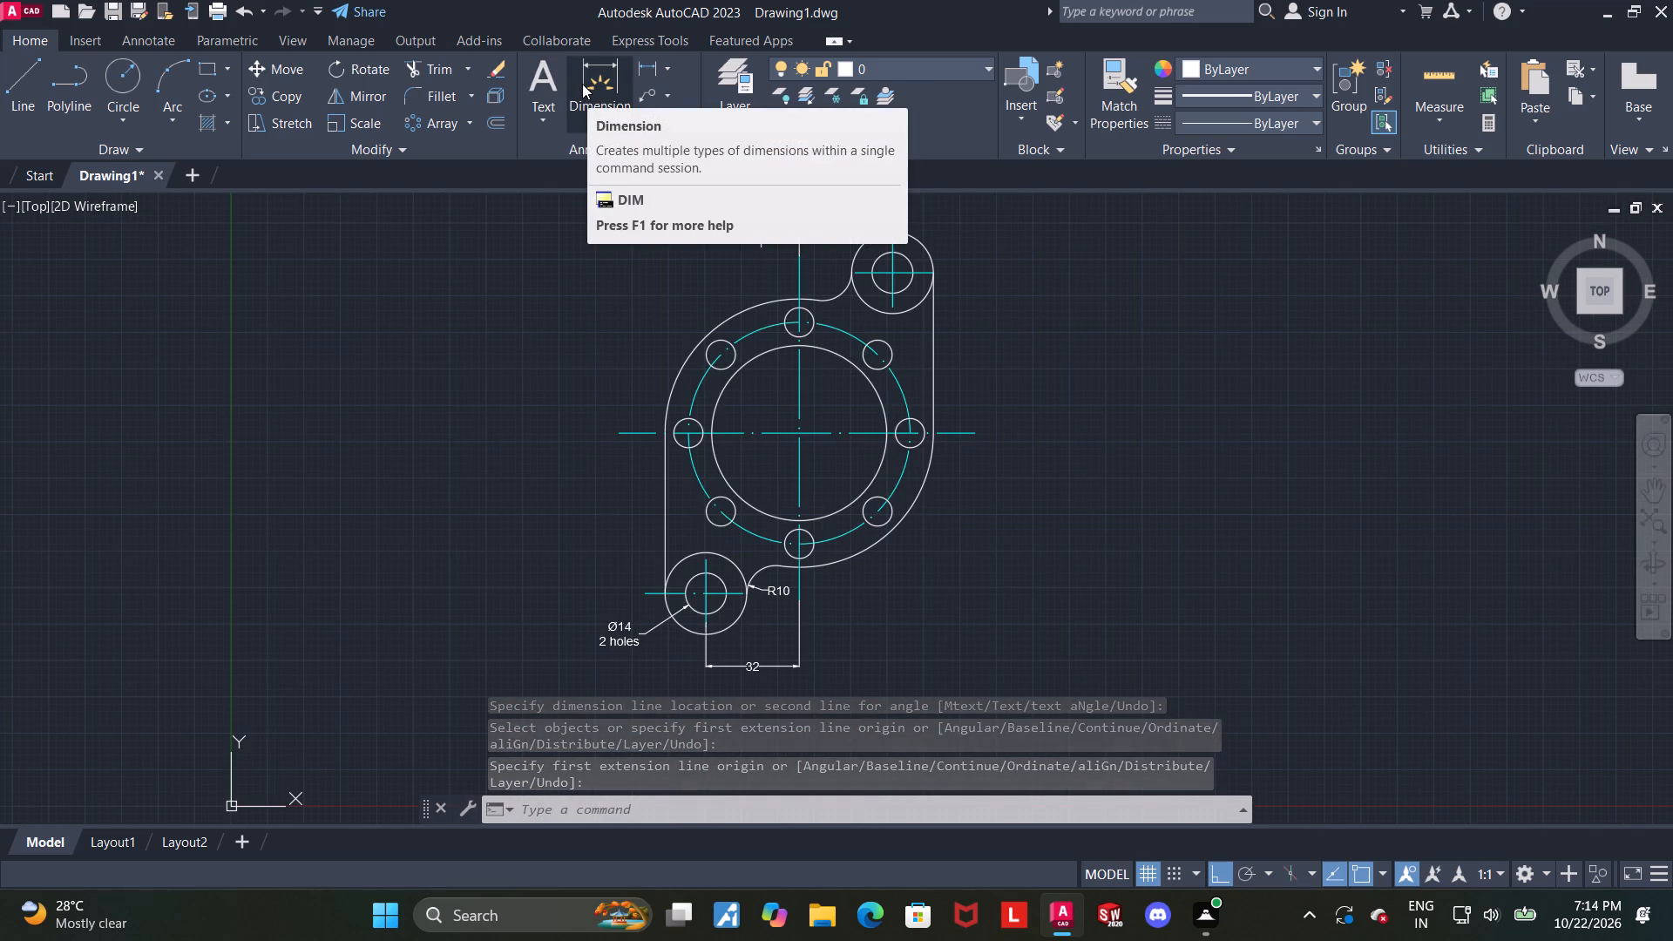
click(582, 84)
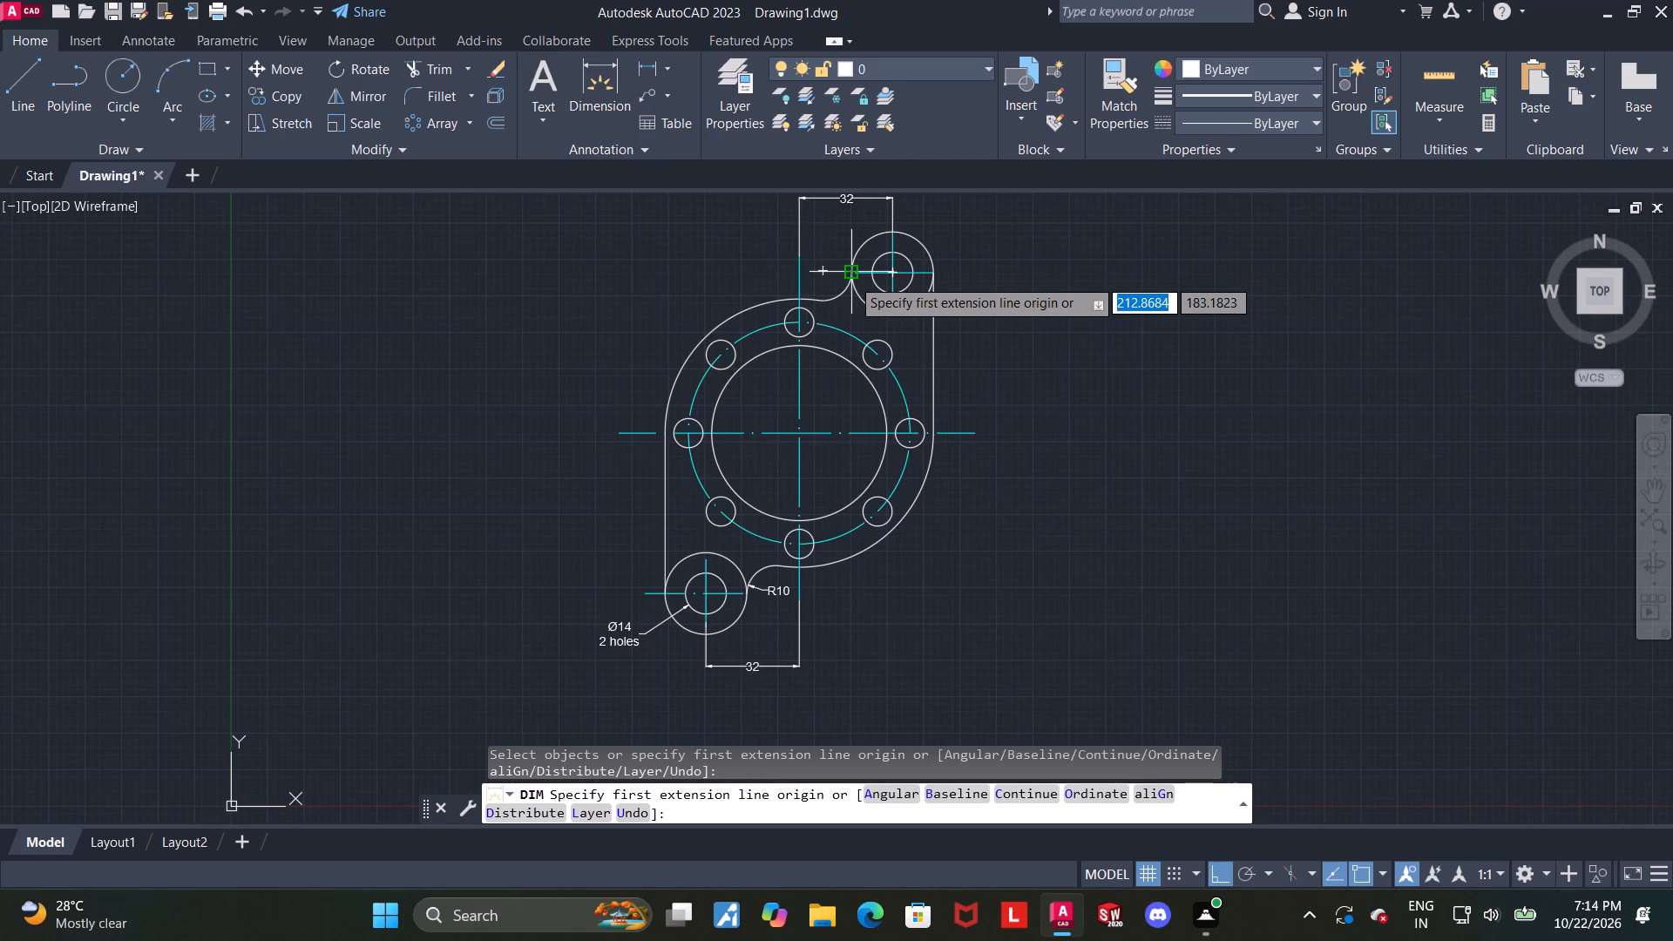
click(851, 278)
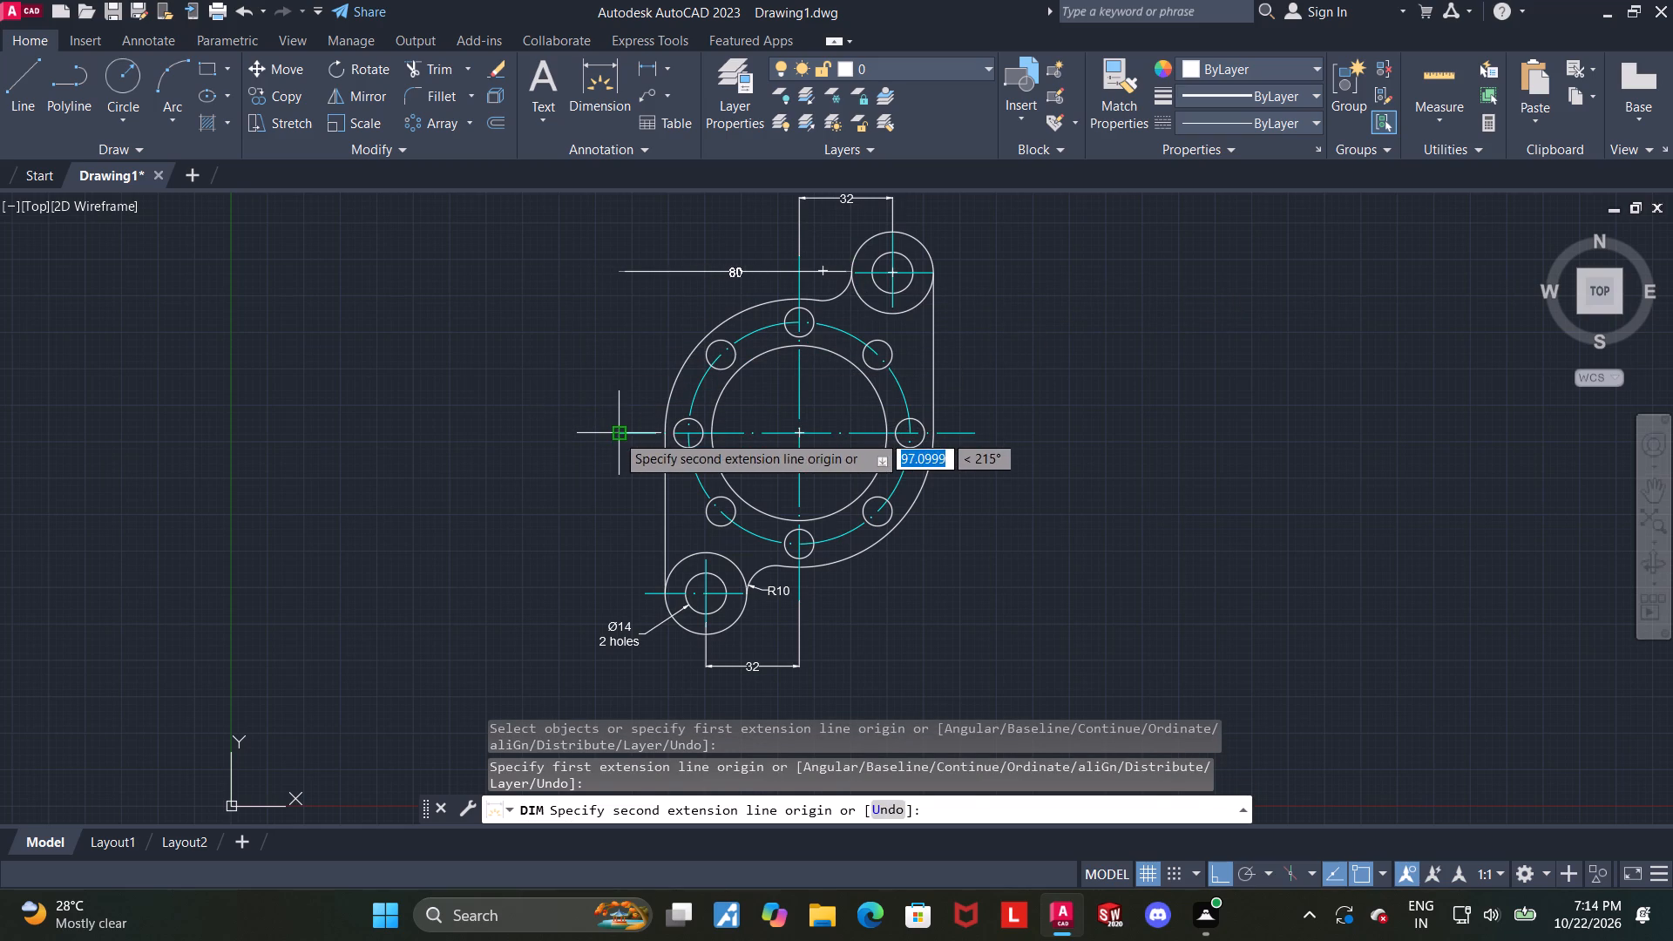
click(616, 434)
click(611, 391)
key(Escape)
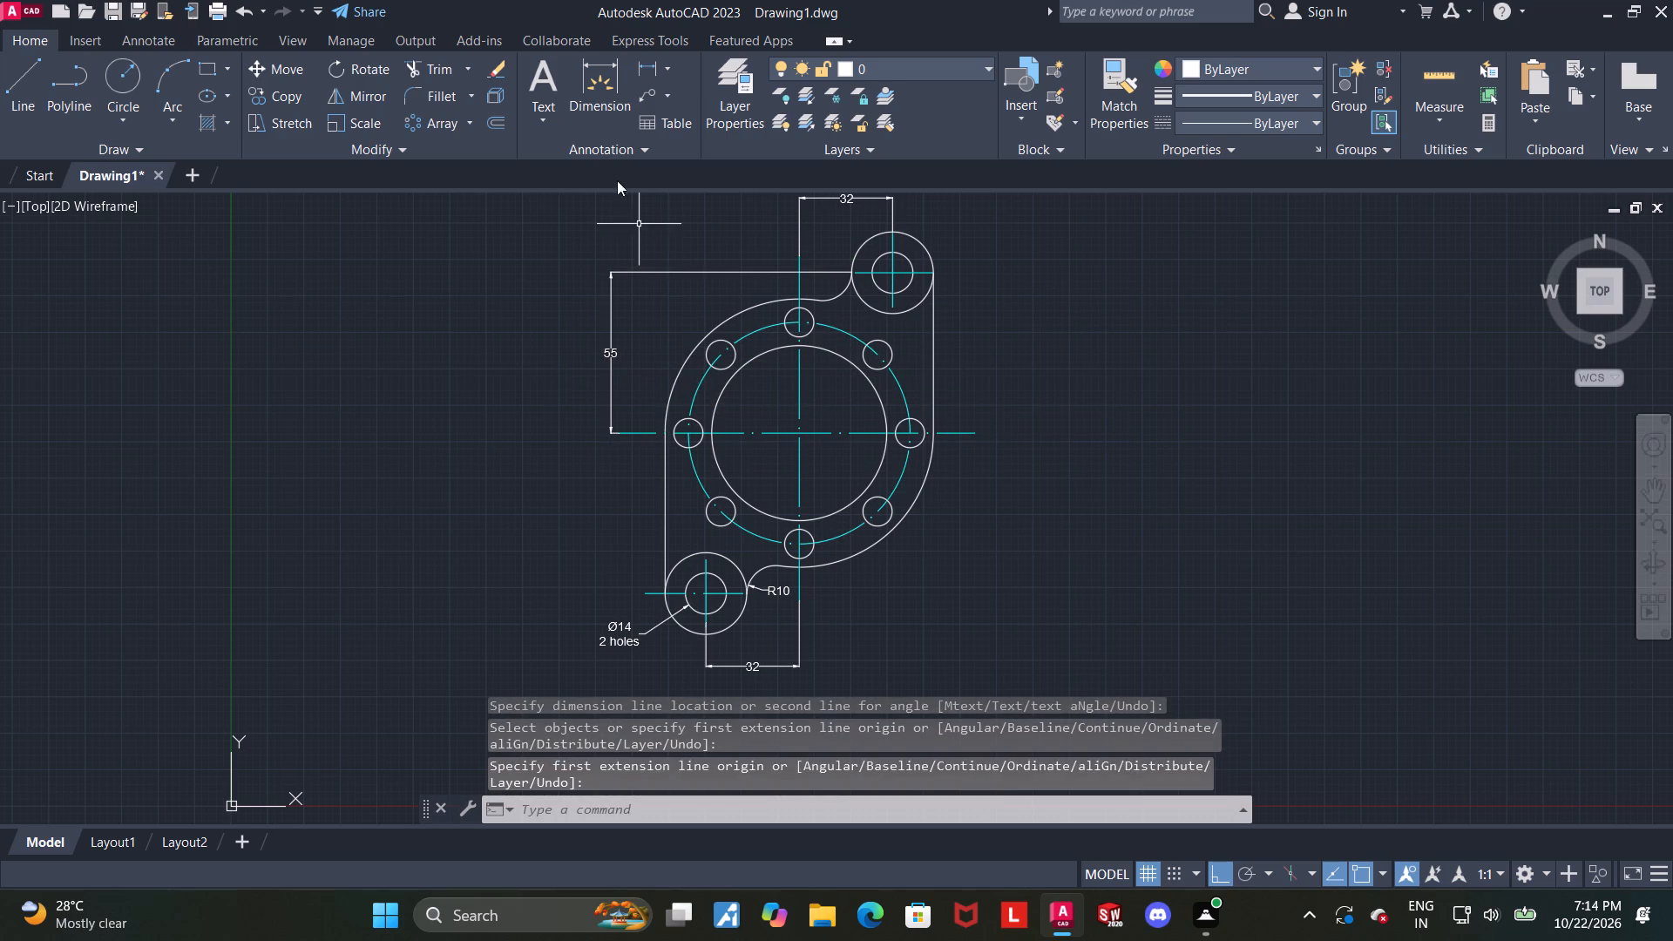
Add a vertical dimension from the lower-left boss's horizontal center line to the main horizontal center line, aligned with the vertical dimension above.
click(592, 78)
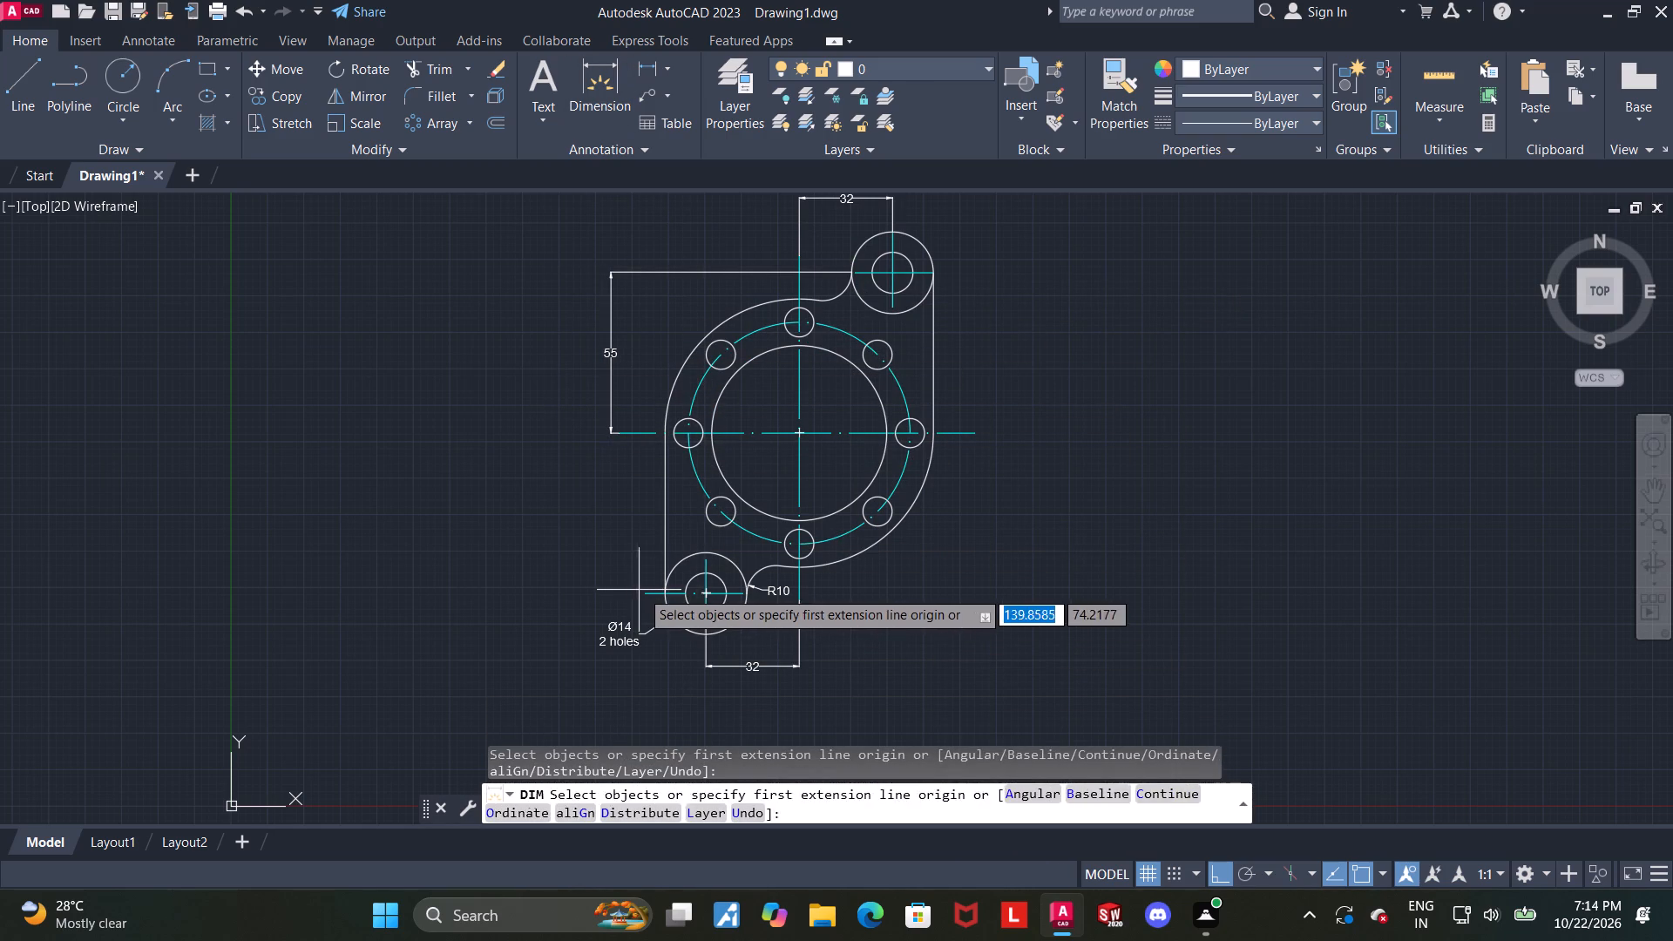
click(642, 592)
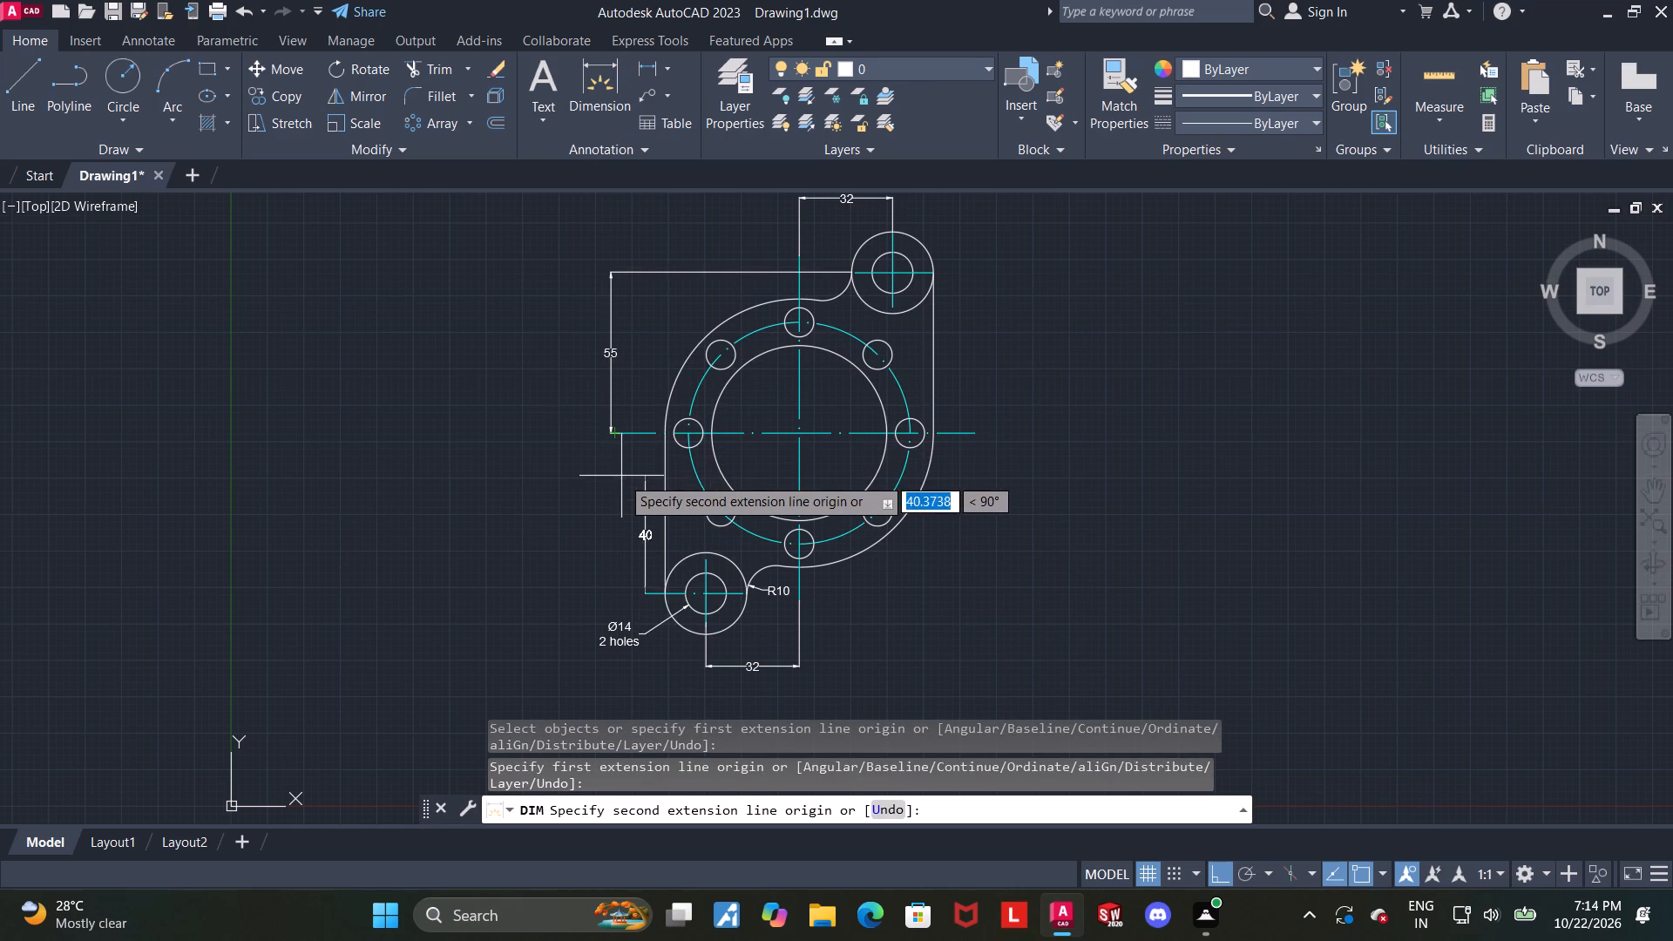
click(622, 433)
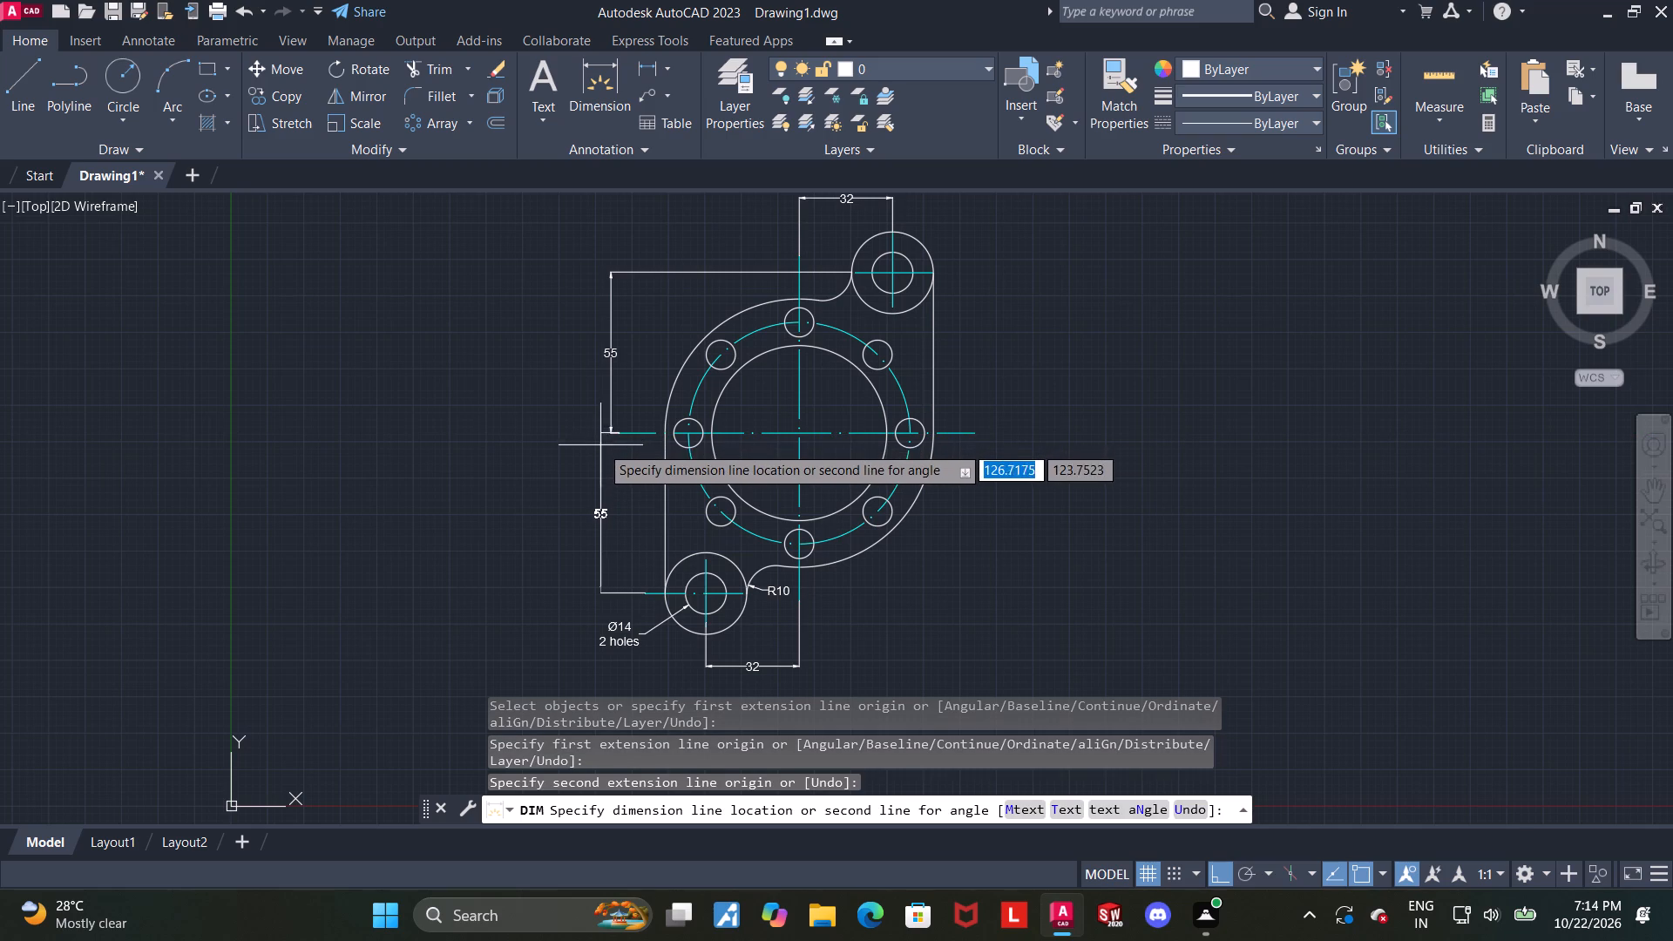
click(613, 436)
key(Escape)
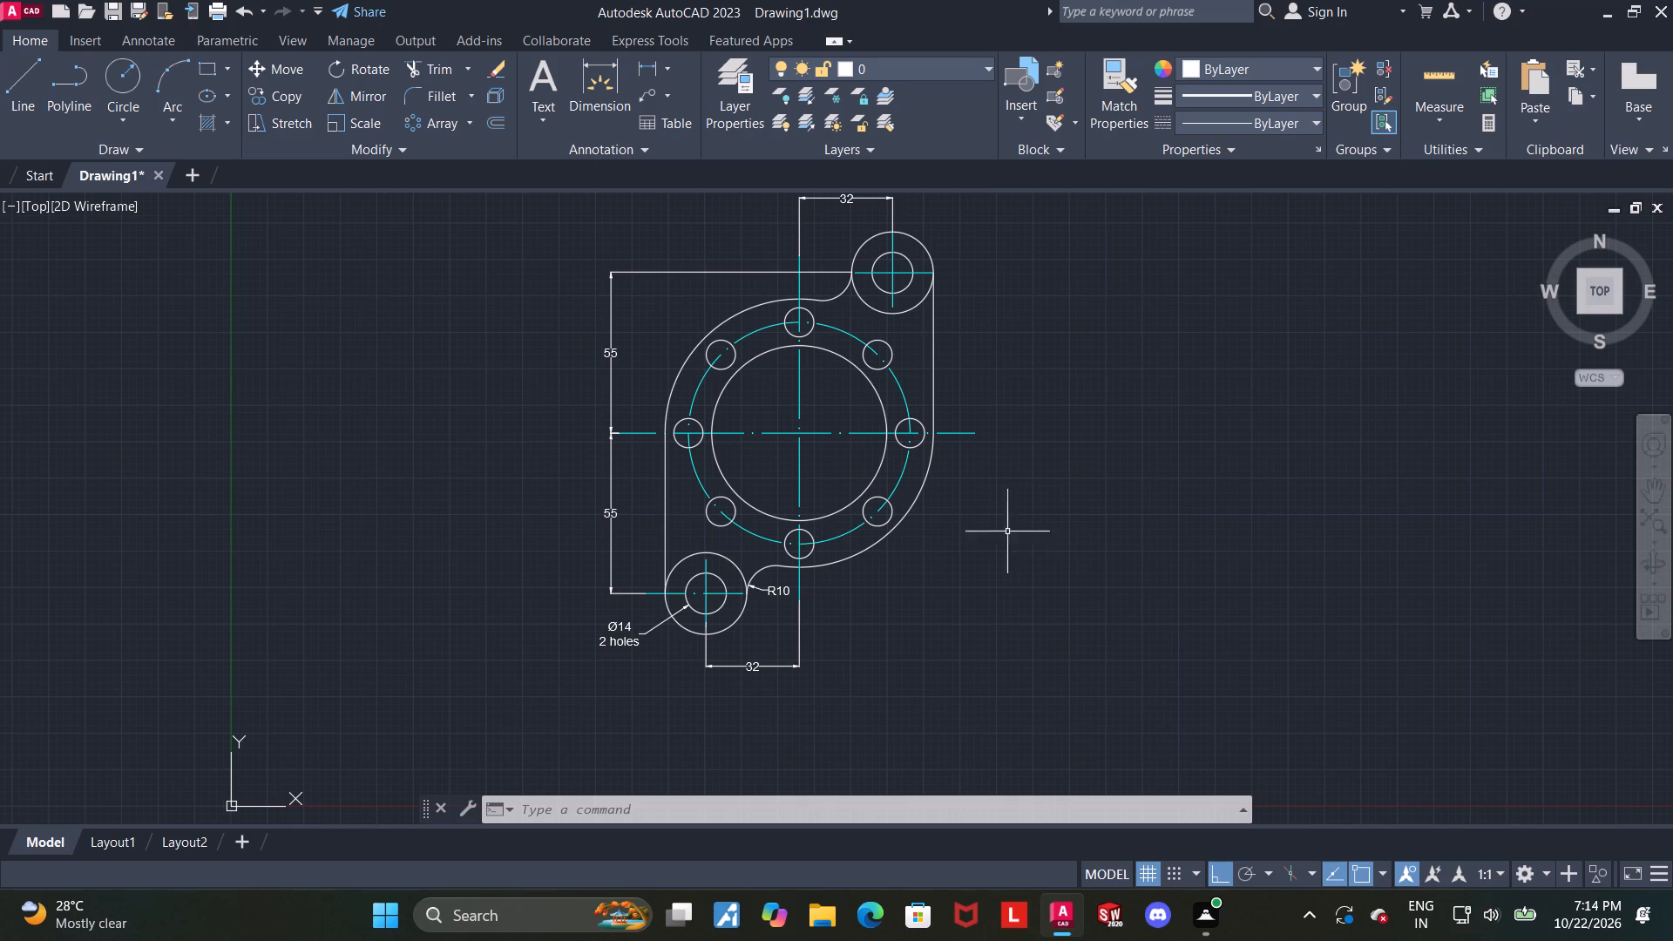
key(Escape)
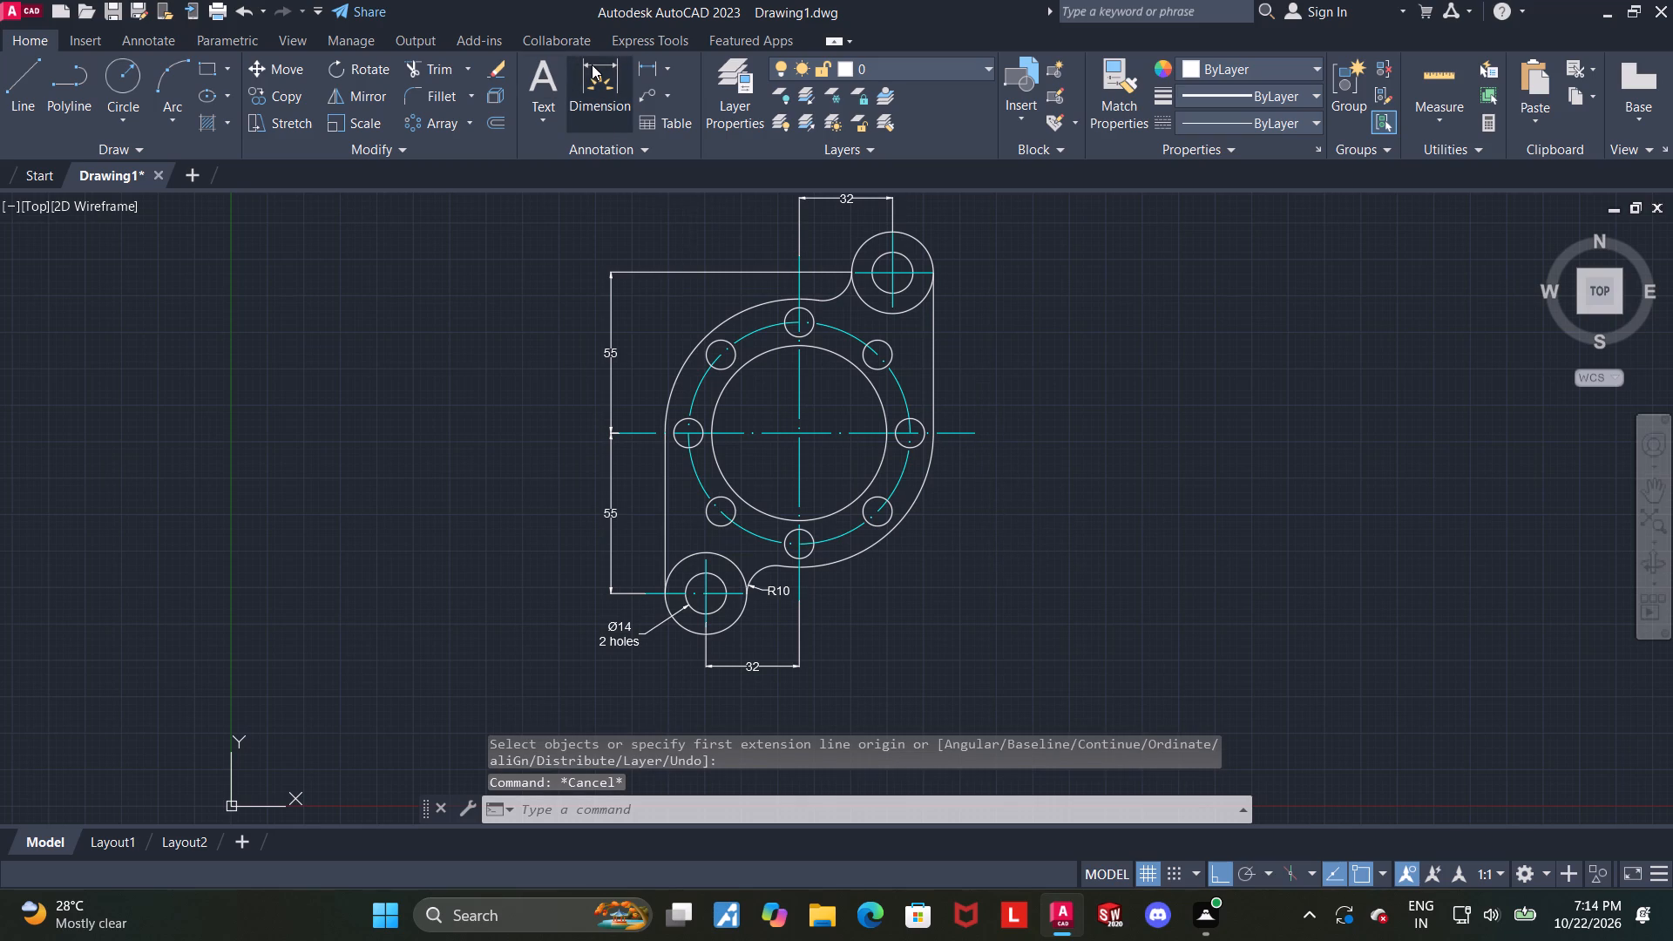
Add a diameter dimension to the large central circle, placing its text outside the flange to the upper right.
click(592, 64)
scroll(1019, 414, up, 1)
click(788, 373)
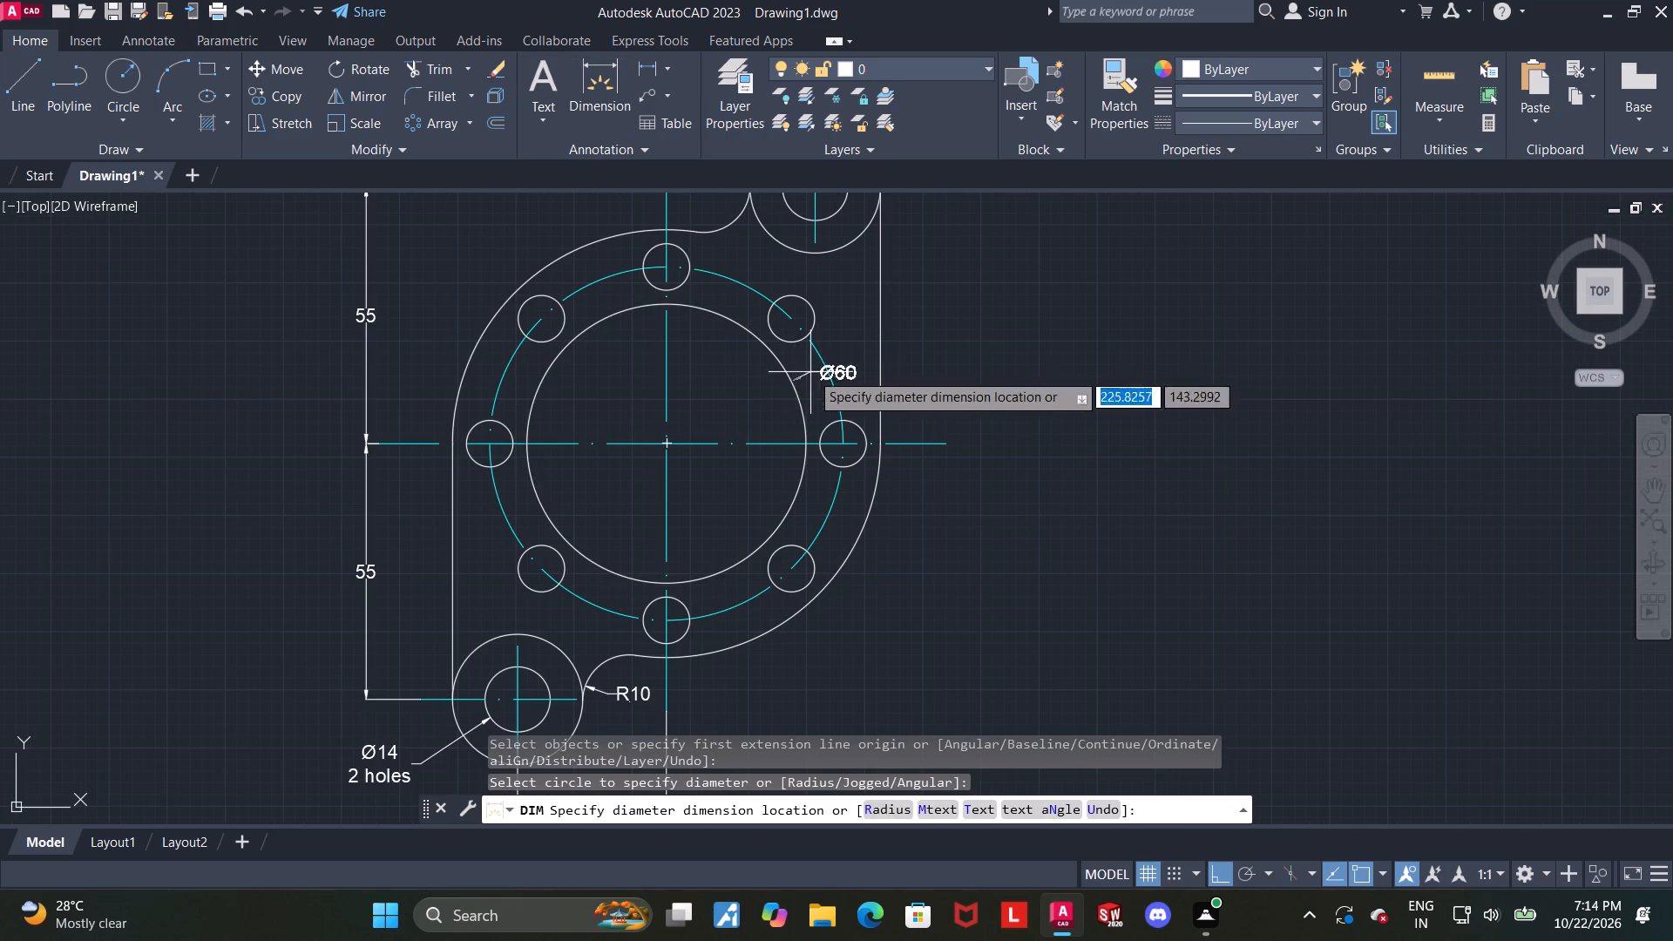
click(925, 325)
key(Escape)
Add a radius dimension to the flange's large lower-right outer arc, placing its text just outside the outline.
click(610, 82)
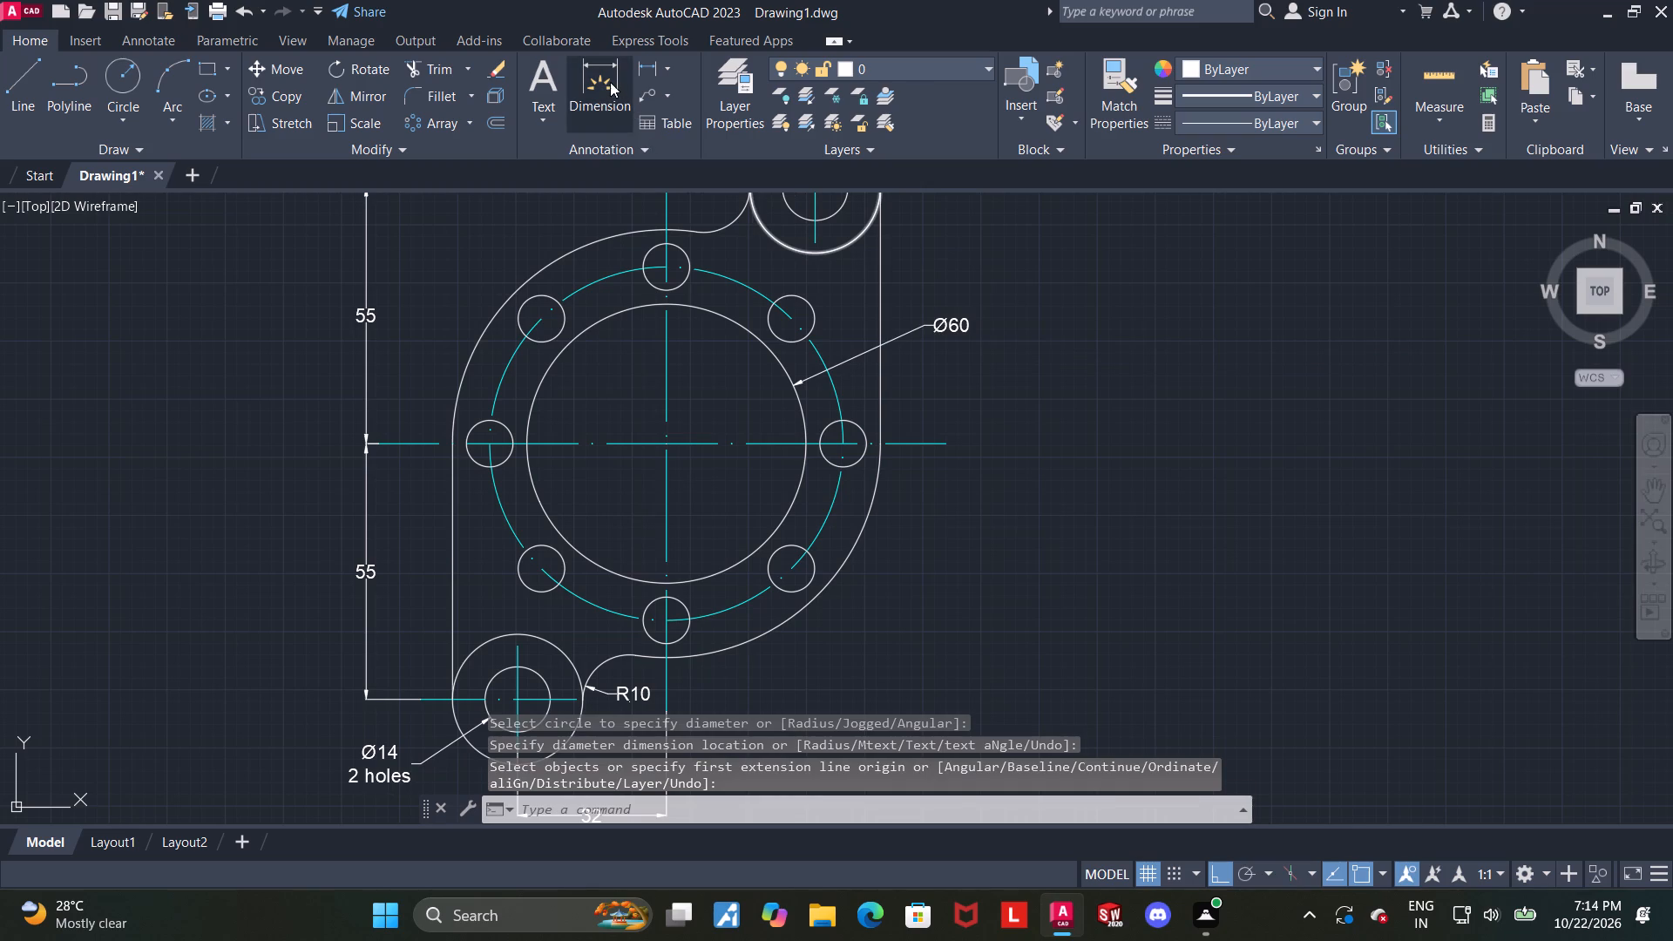
click(862, 526)
click(920, 535)
key(Escape)
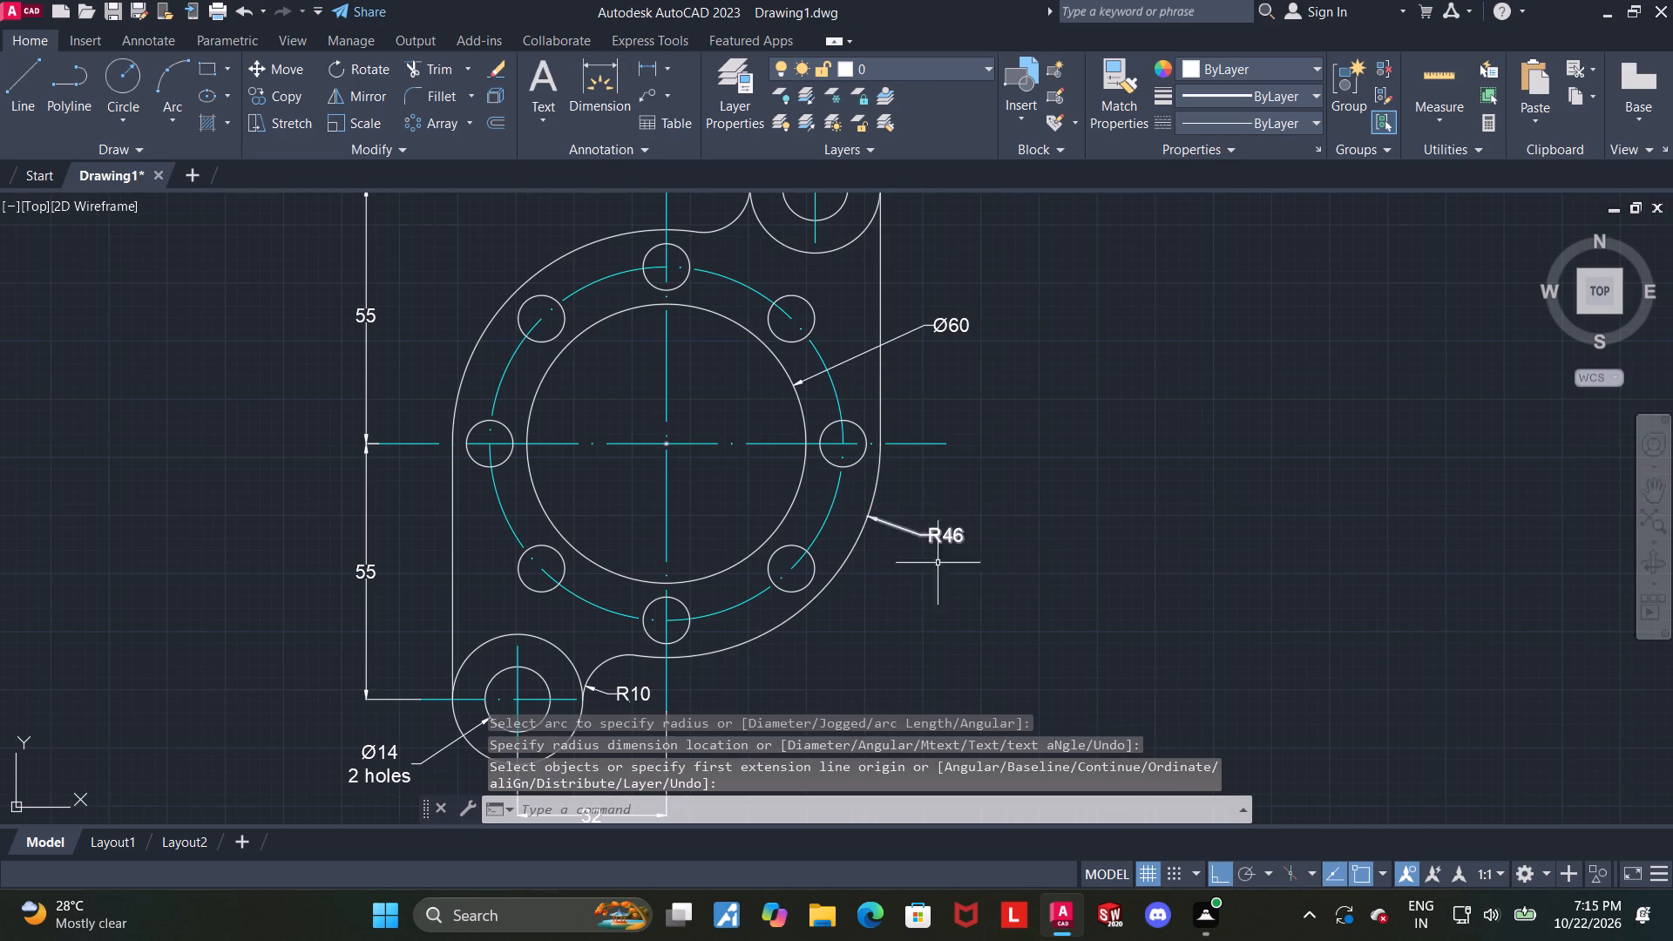
Add a diameter dimension to the lower-right hole on the pitch circle, placing its text outside the flange.
middle_drag(944, 558, 958, 454)
click(589, 70)
scroll(864, 506, up, 1)
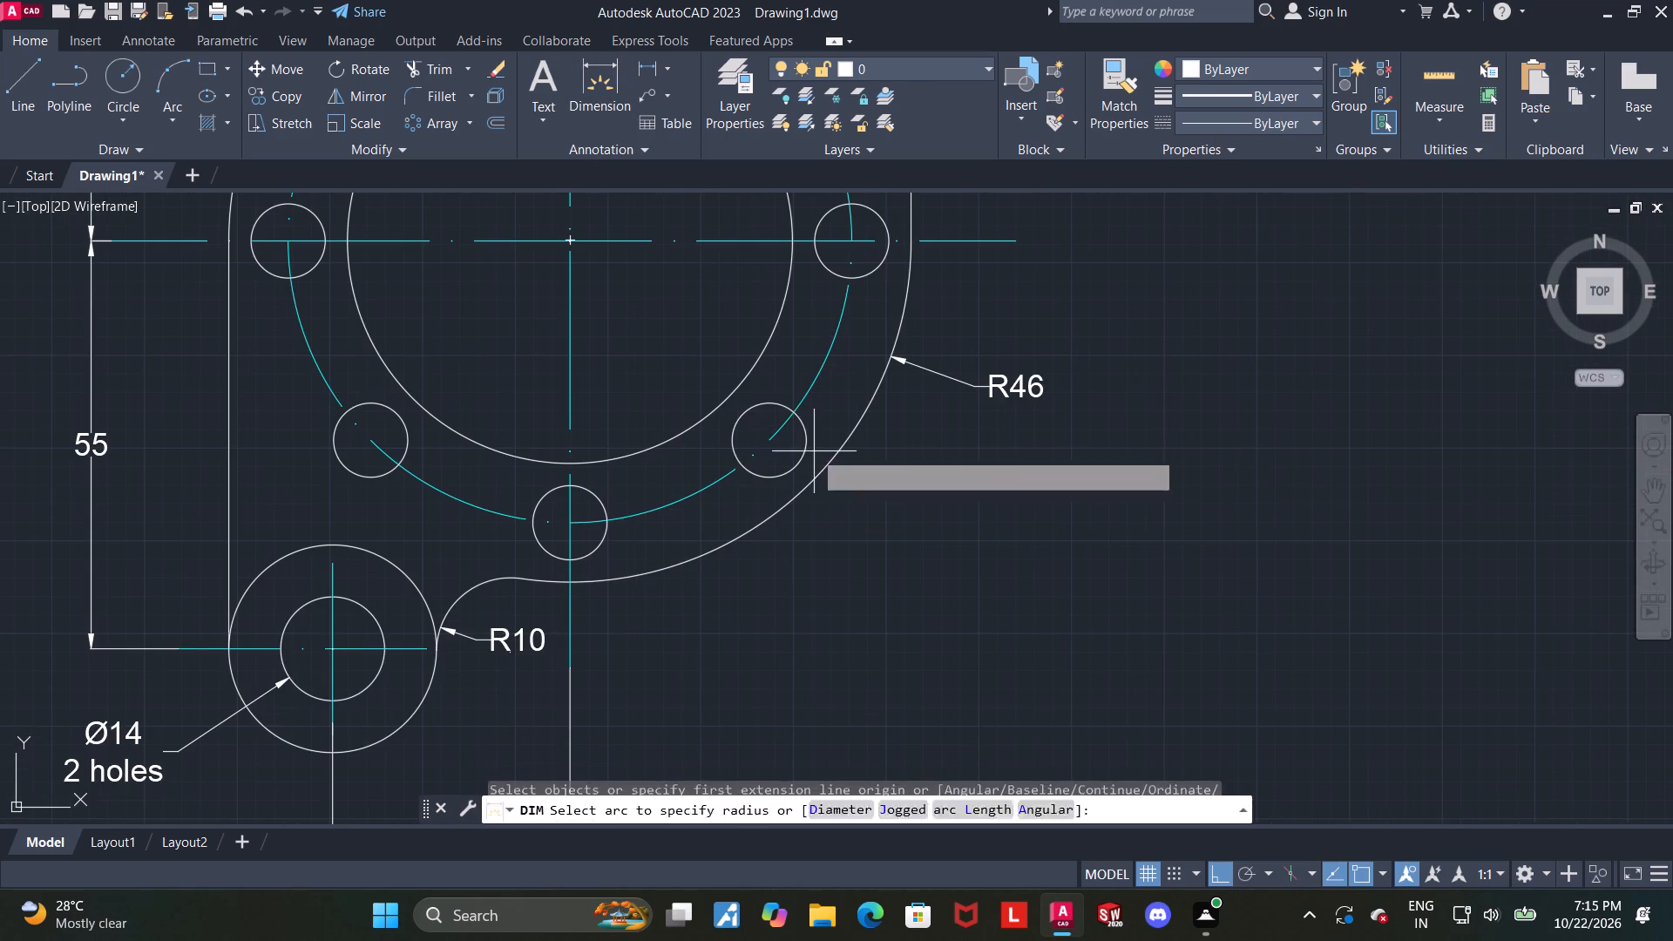
click(807, 443)
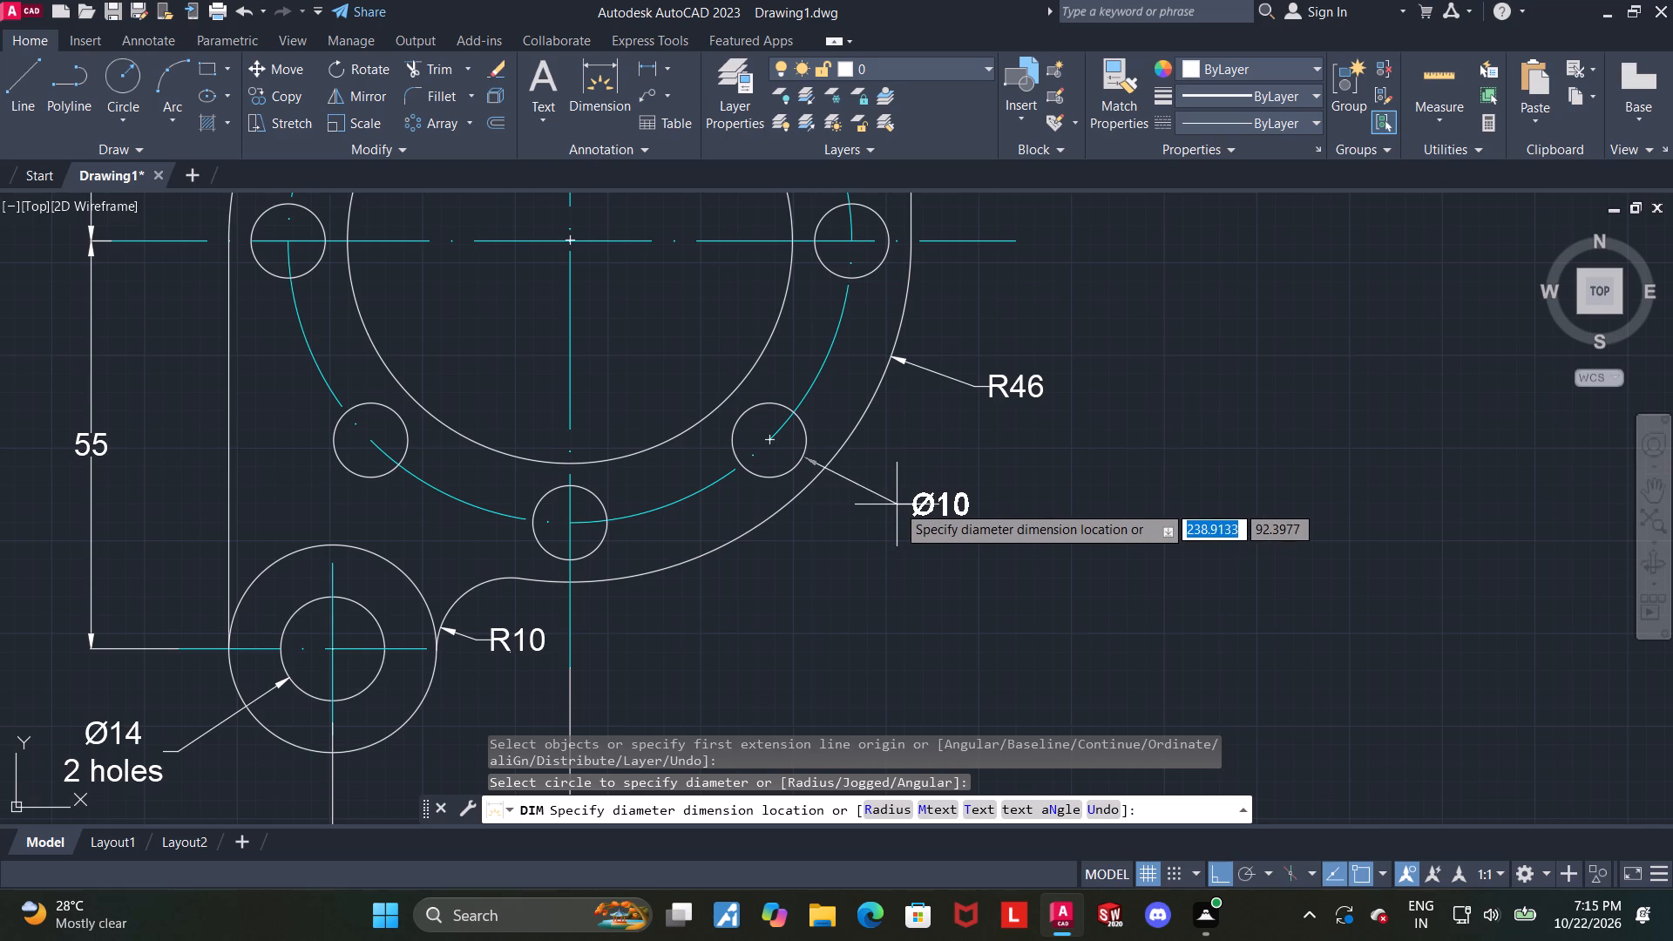
click(915, 498)
key(Escape)
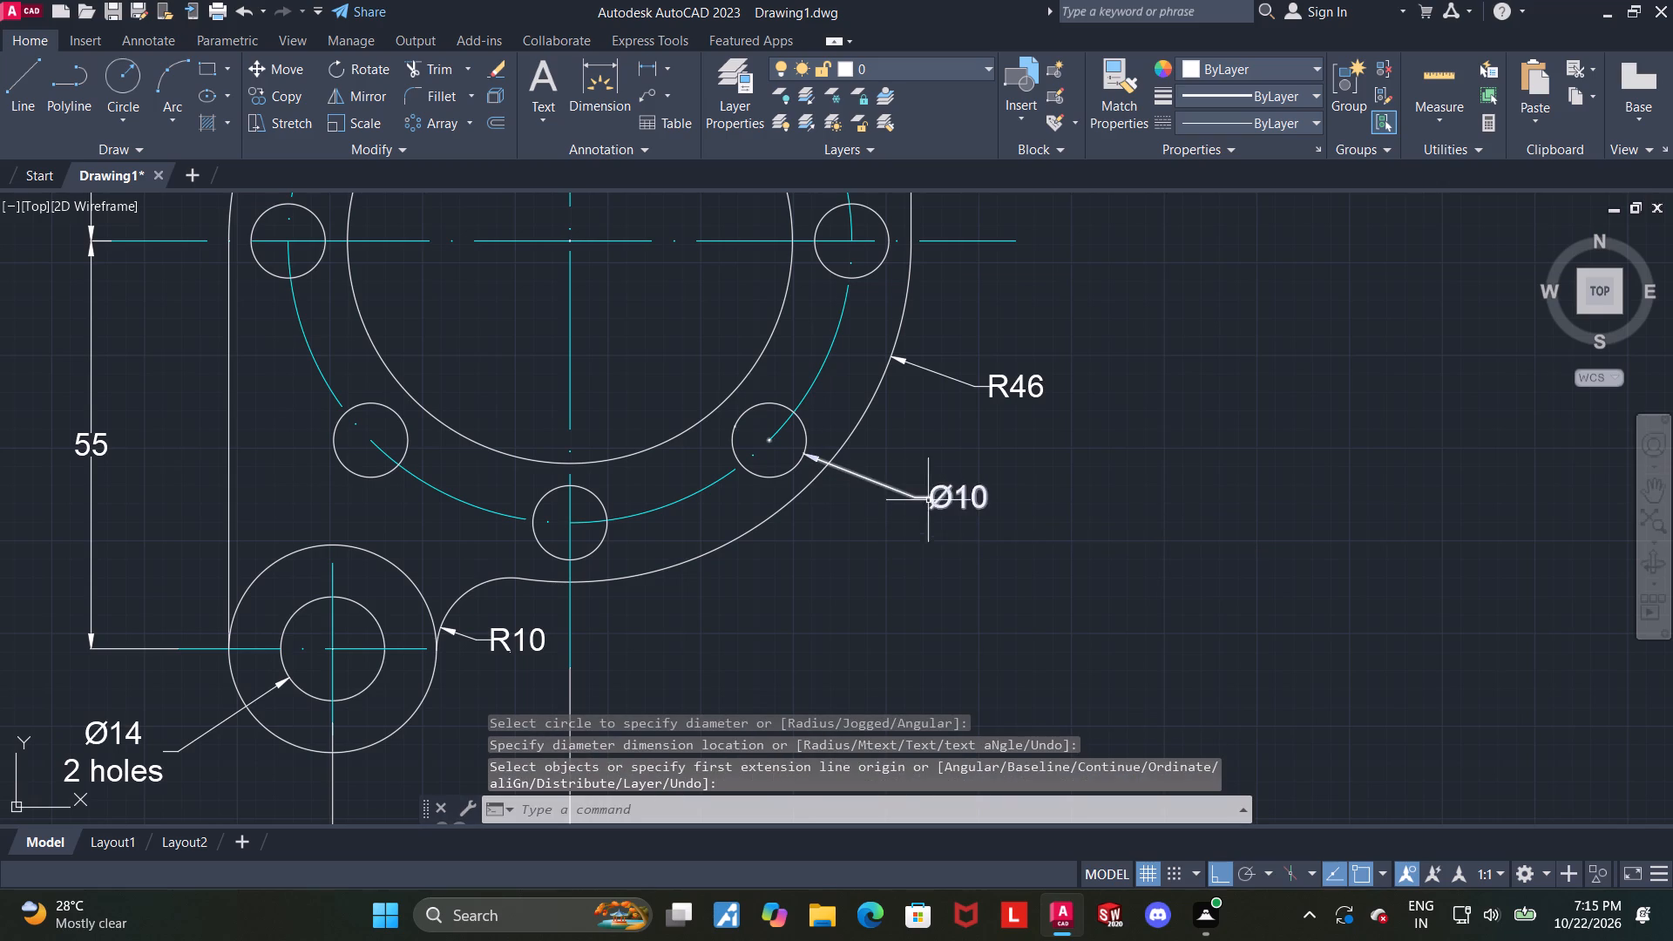
Add a second line reading "8 holes" beneath the diameter text of the lower-right pitch-circle hole.
double_click(935, 499)
key(Right)
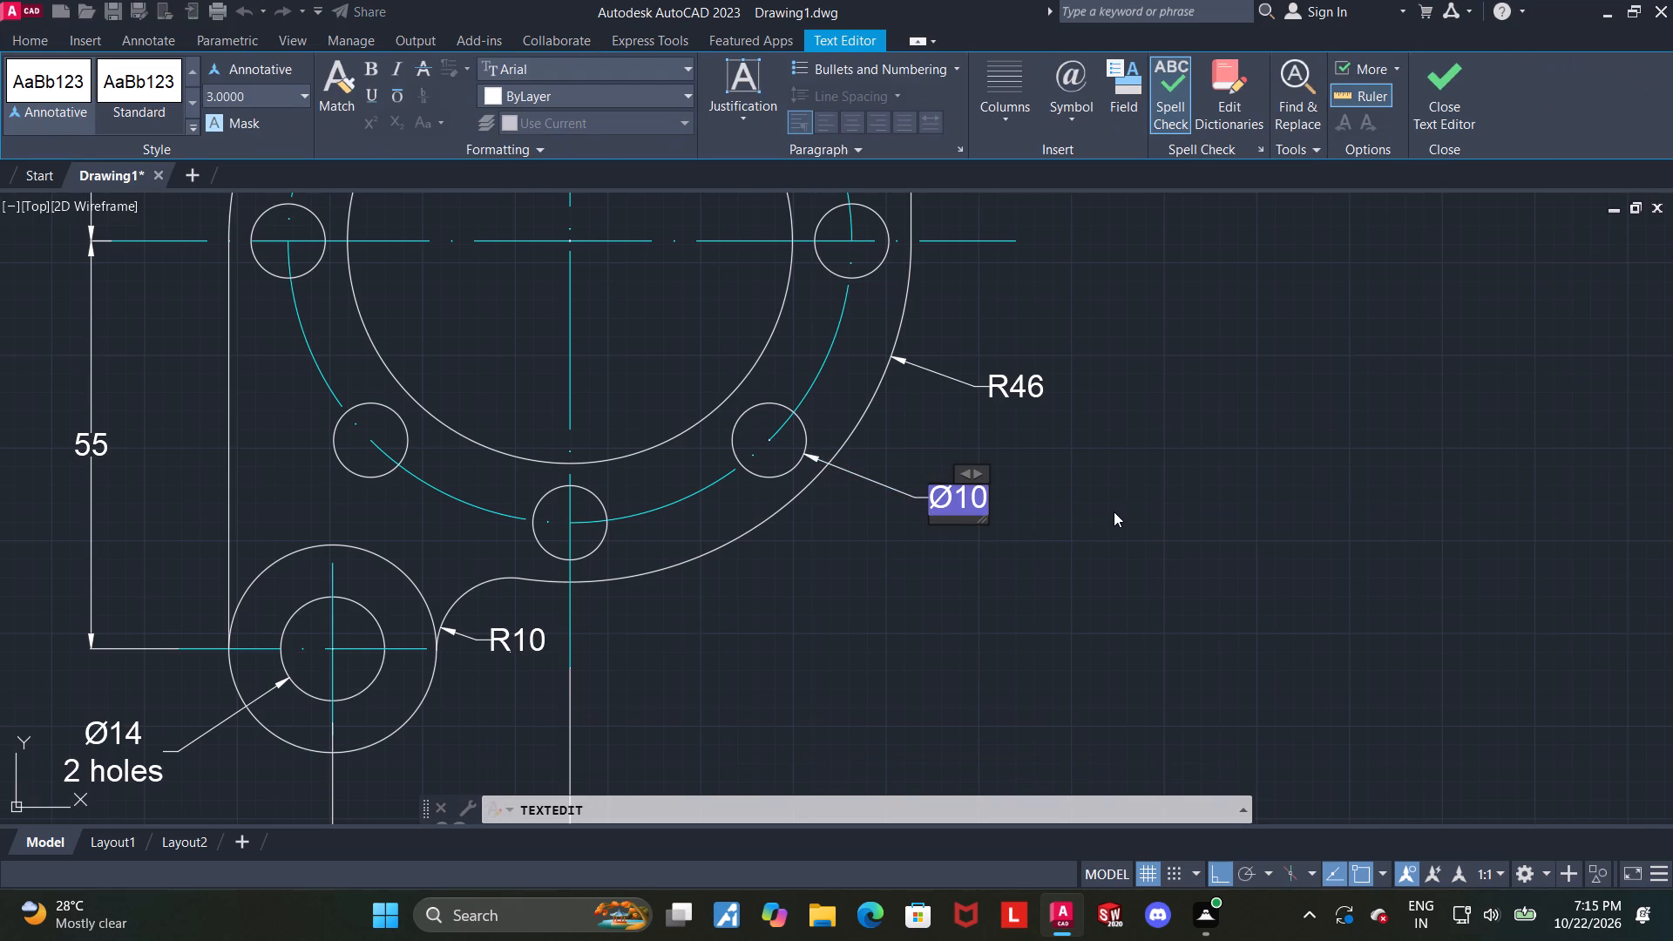
key(Return)
text(8 holes)
key(Return)
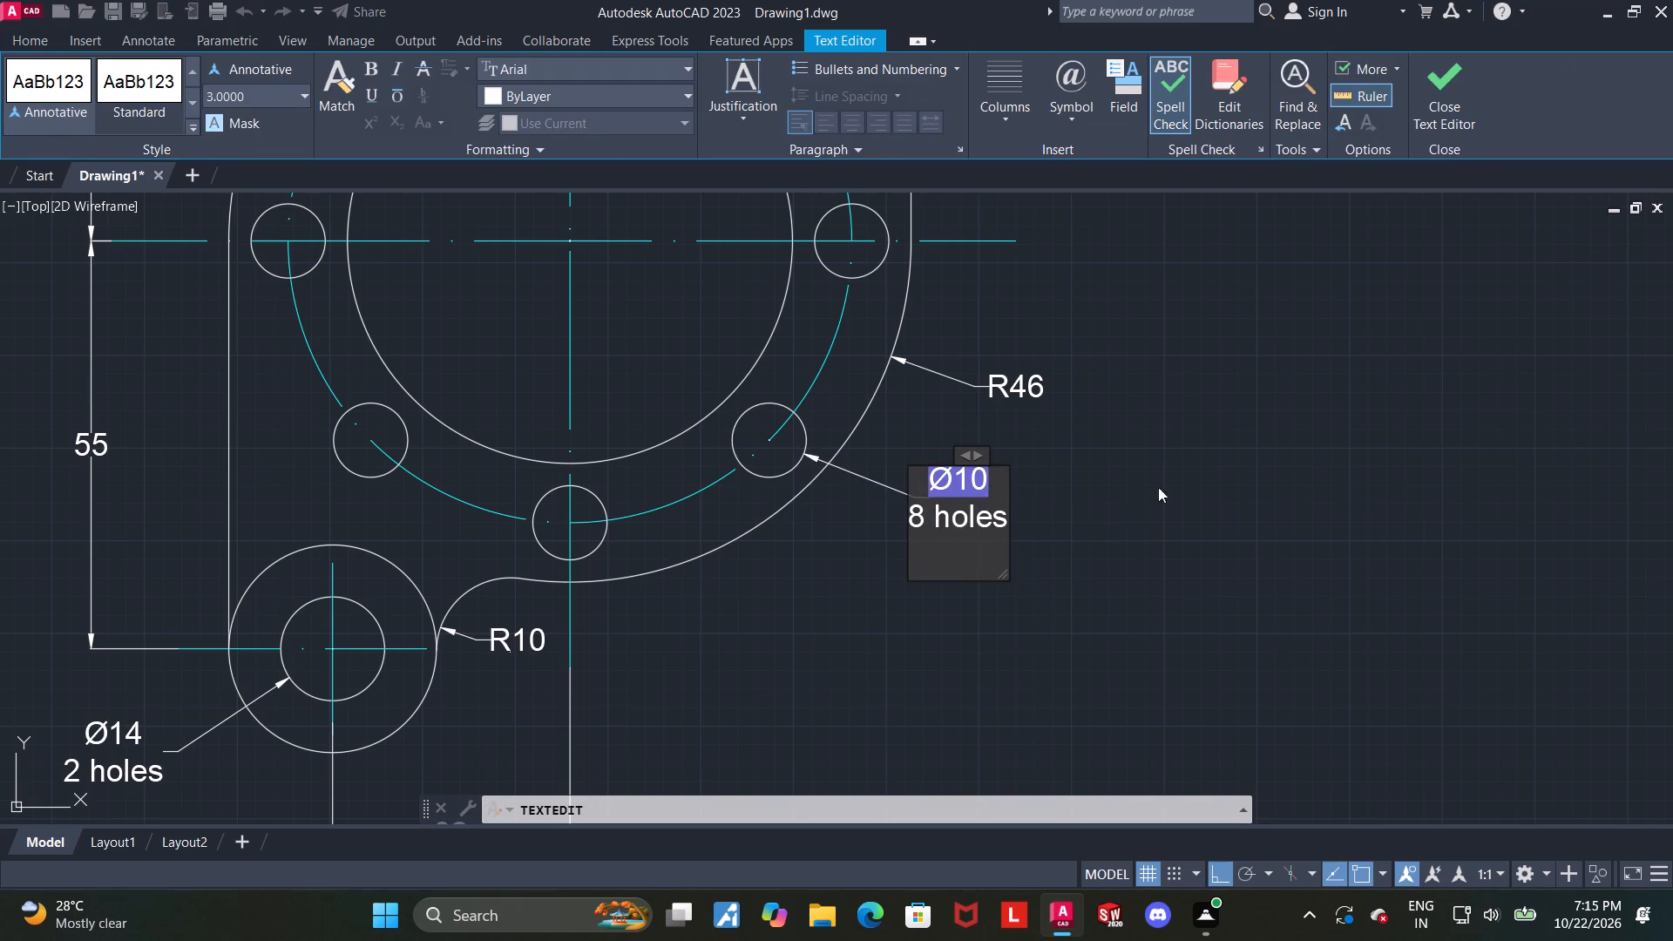
click(1460, 81)
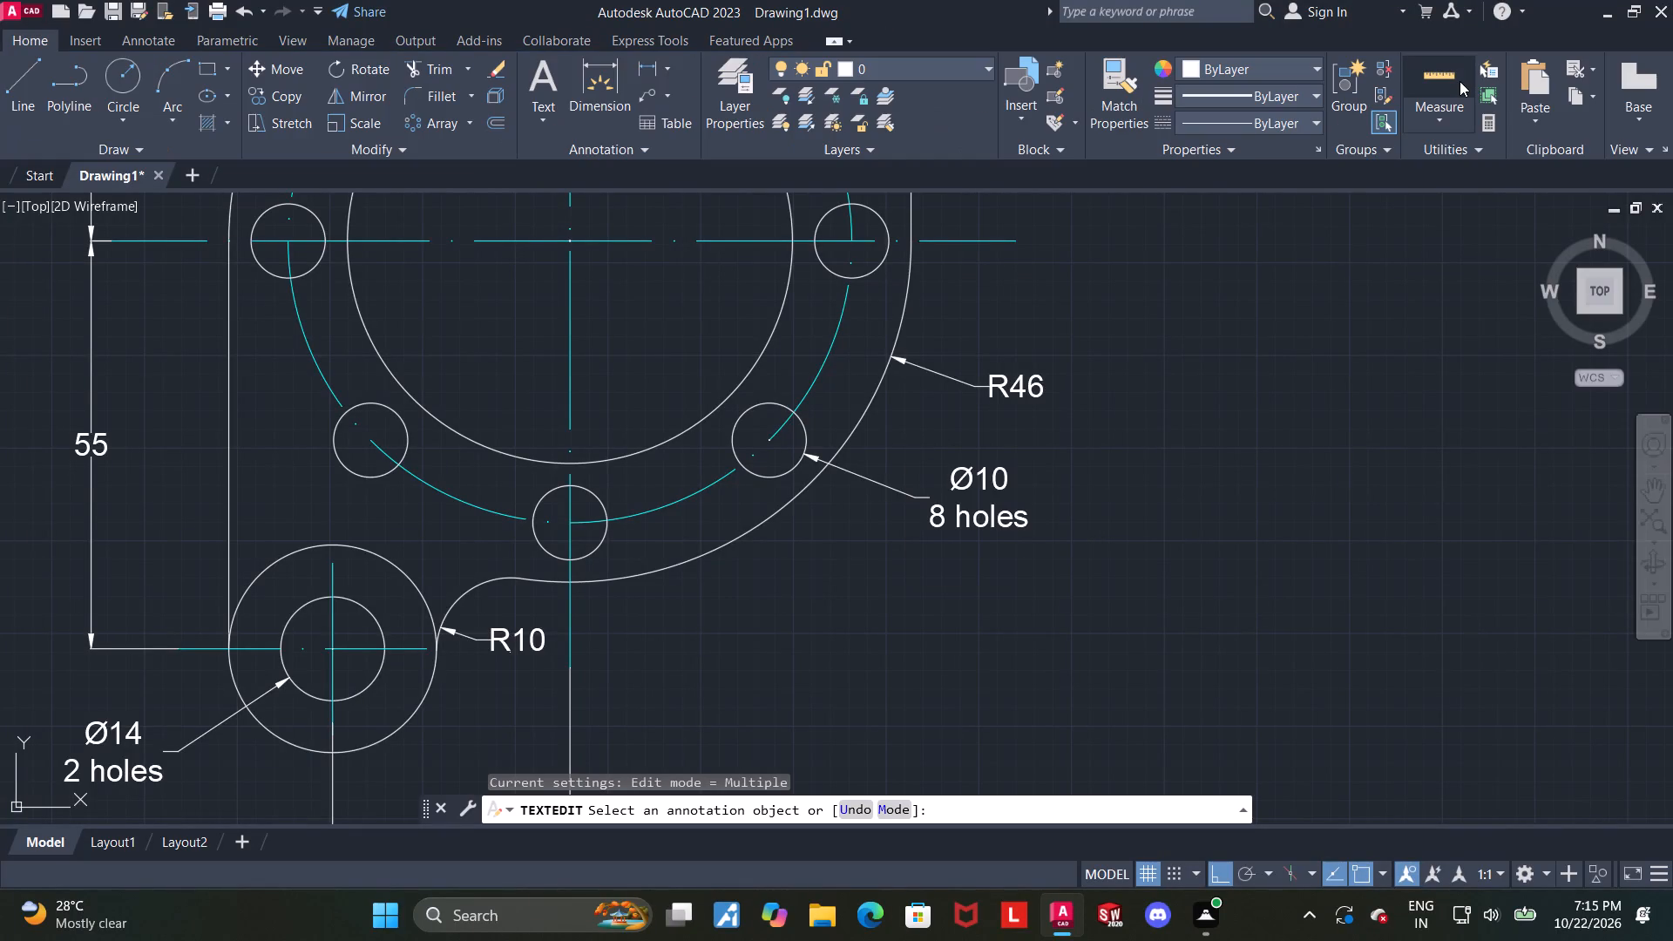
Add a radius dimension to the cyan pitch circle, placing its text outside the flange outline to the upper left.
click(606, 83)
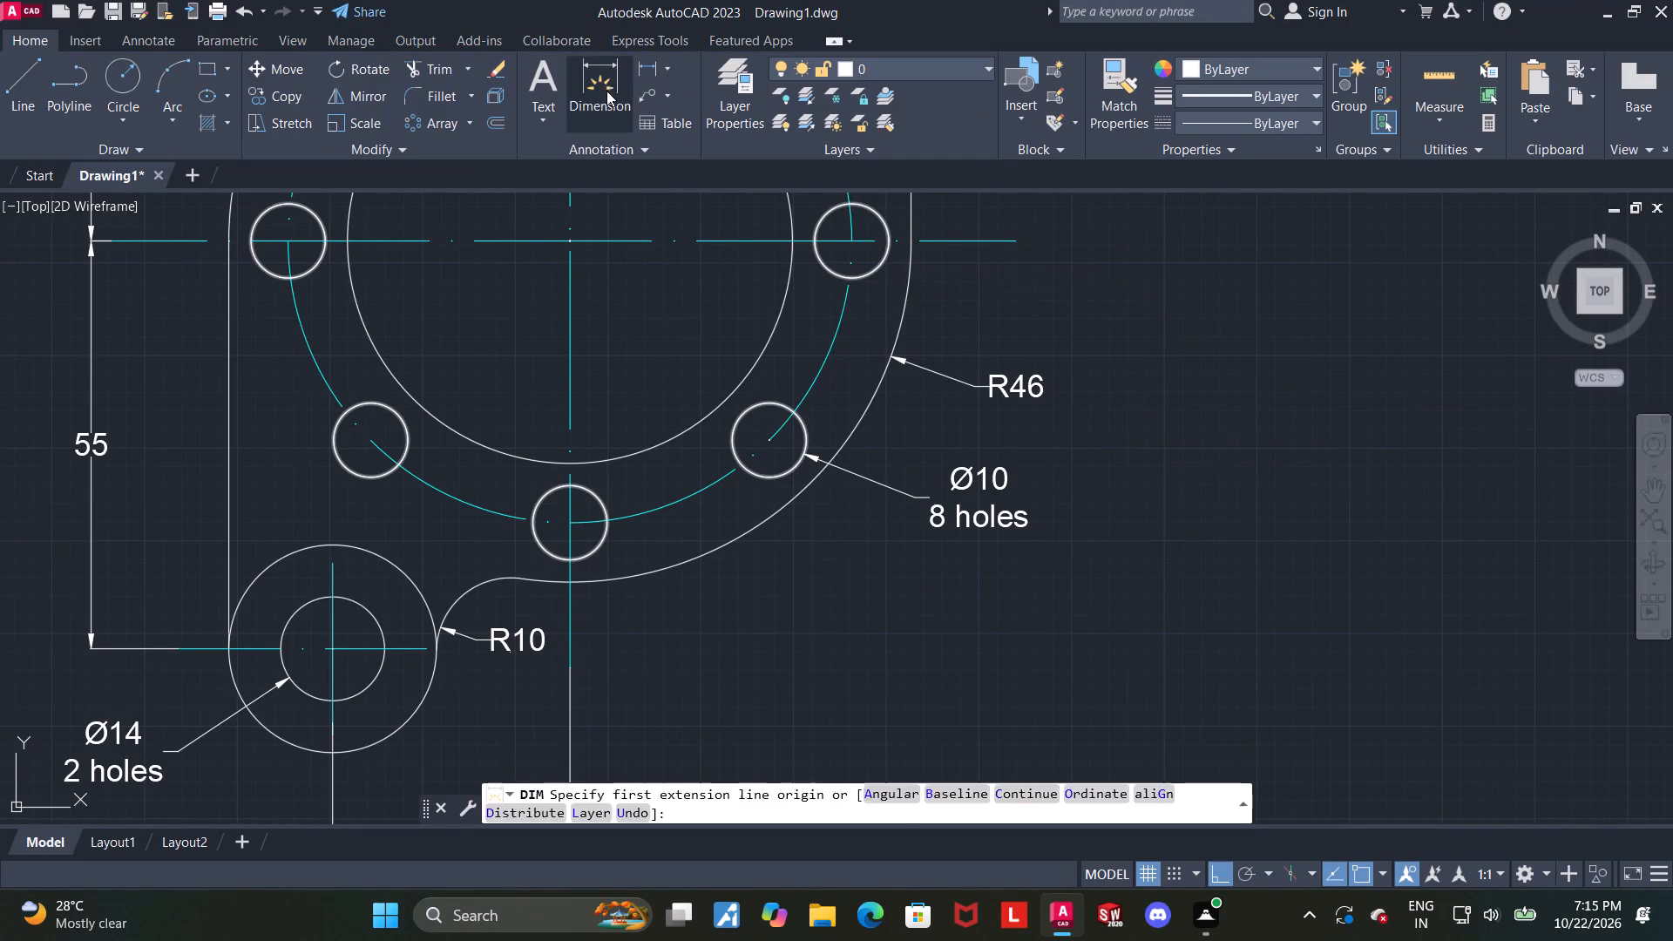
middle_drag(760, 484, 854, 596)
scroll(833, 562, down, 1)
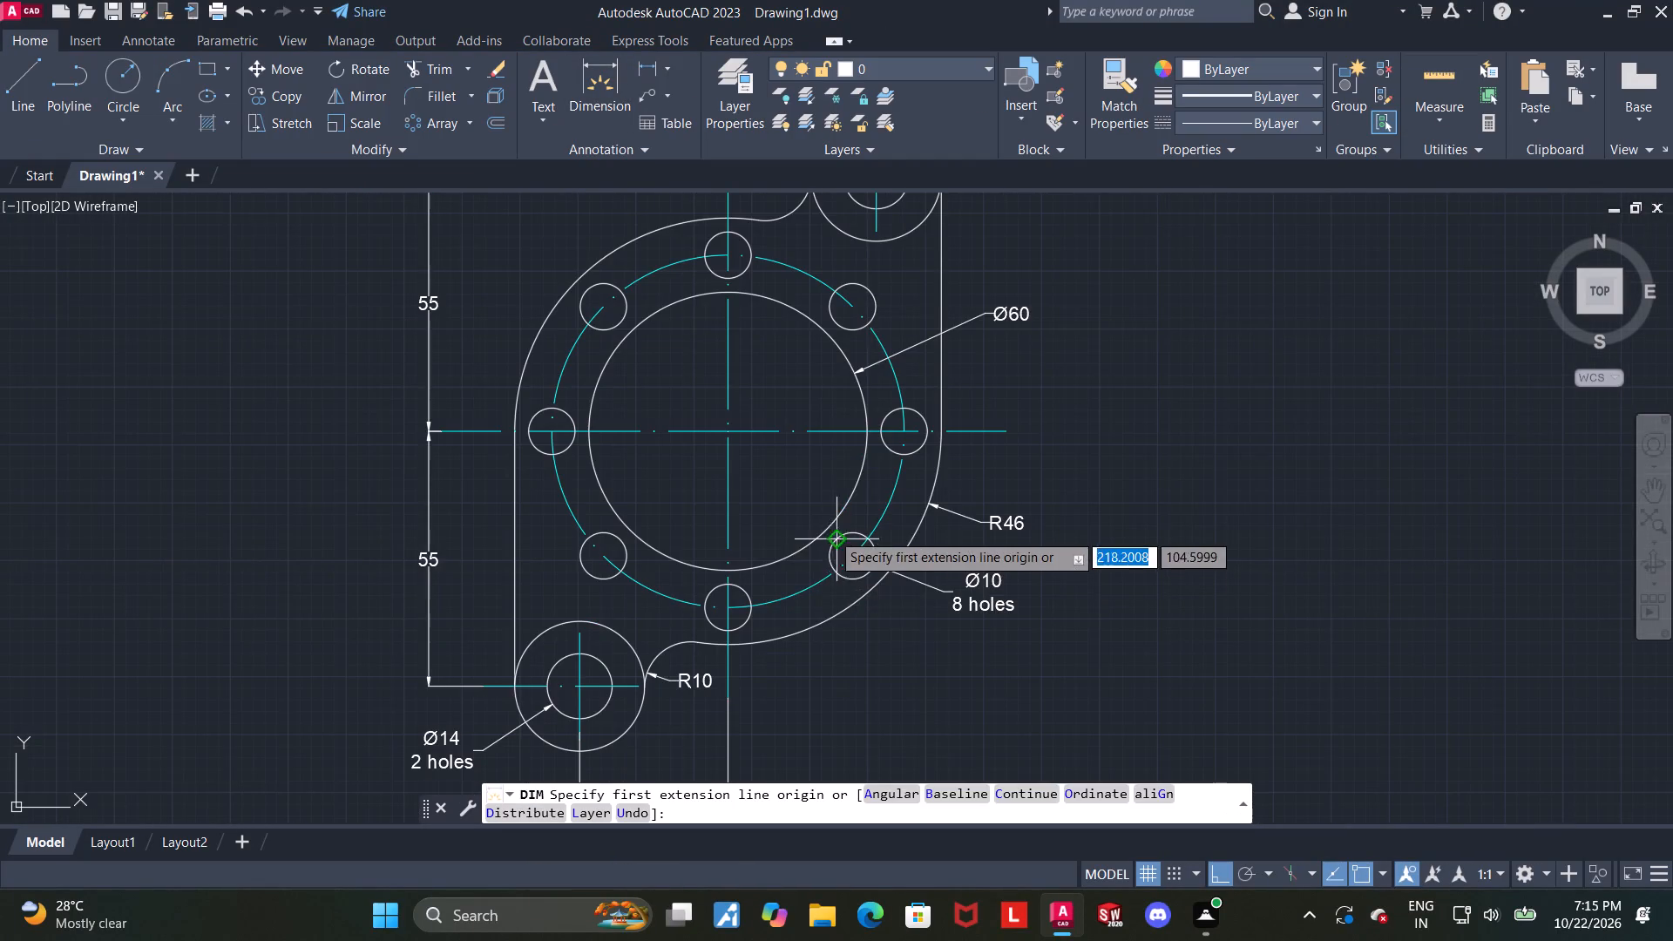
middle_drag(836, 510, 840, 589)
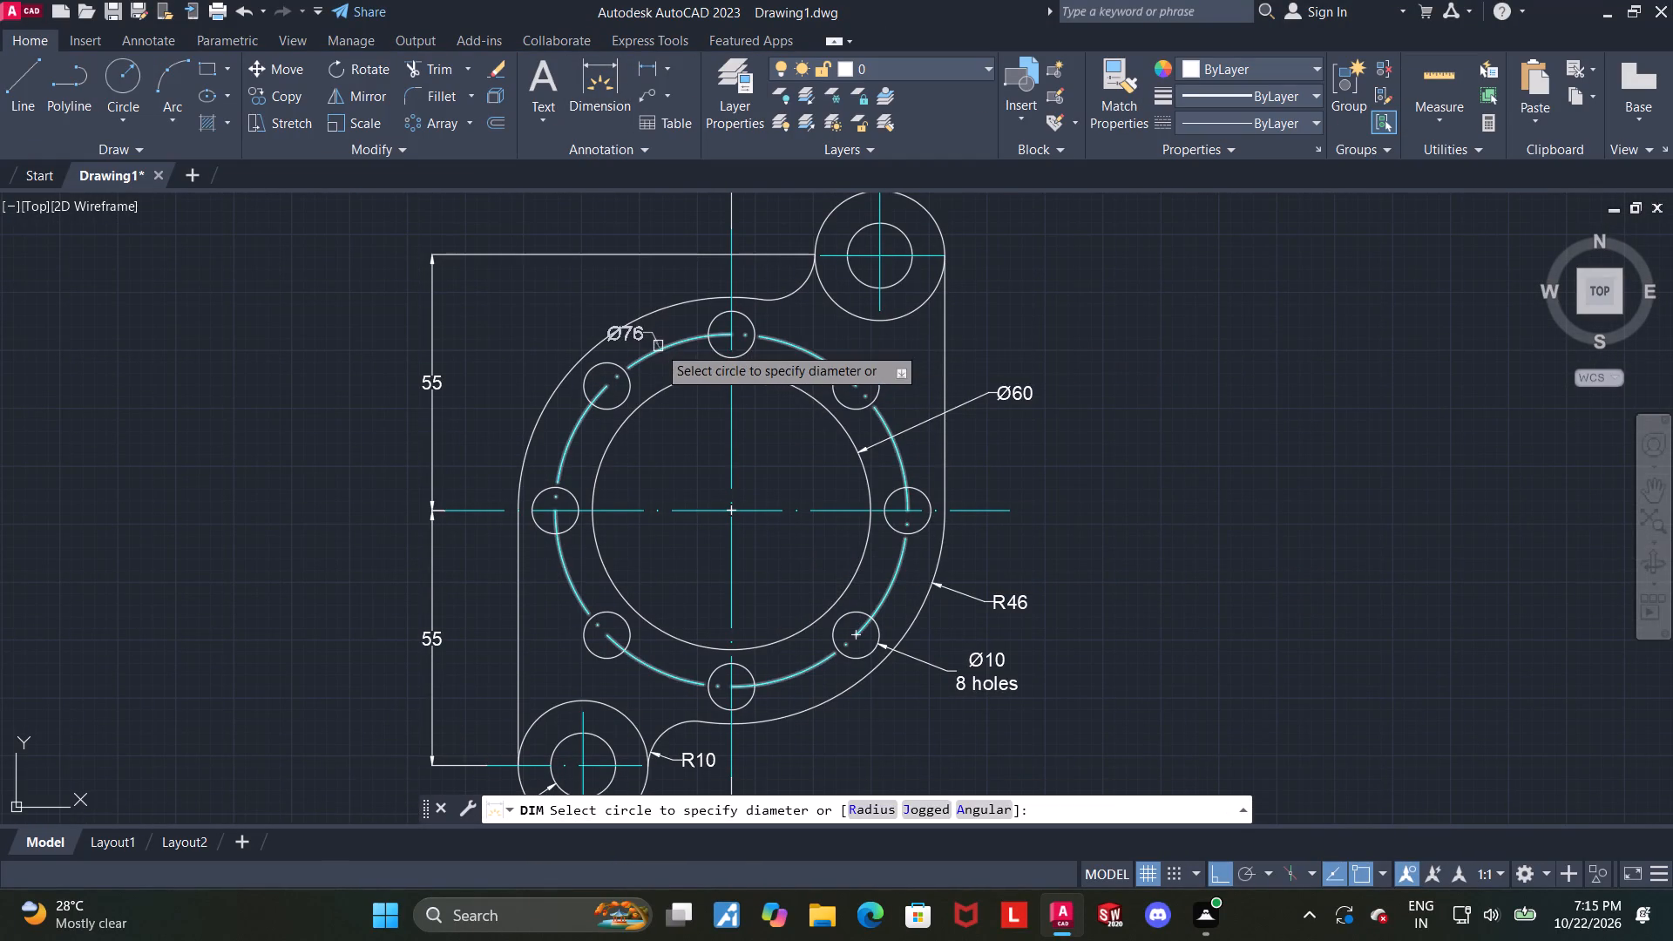
click(658, 346)
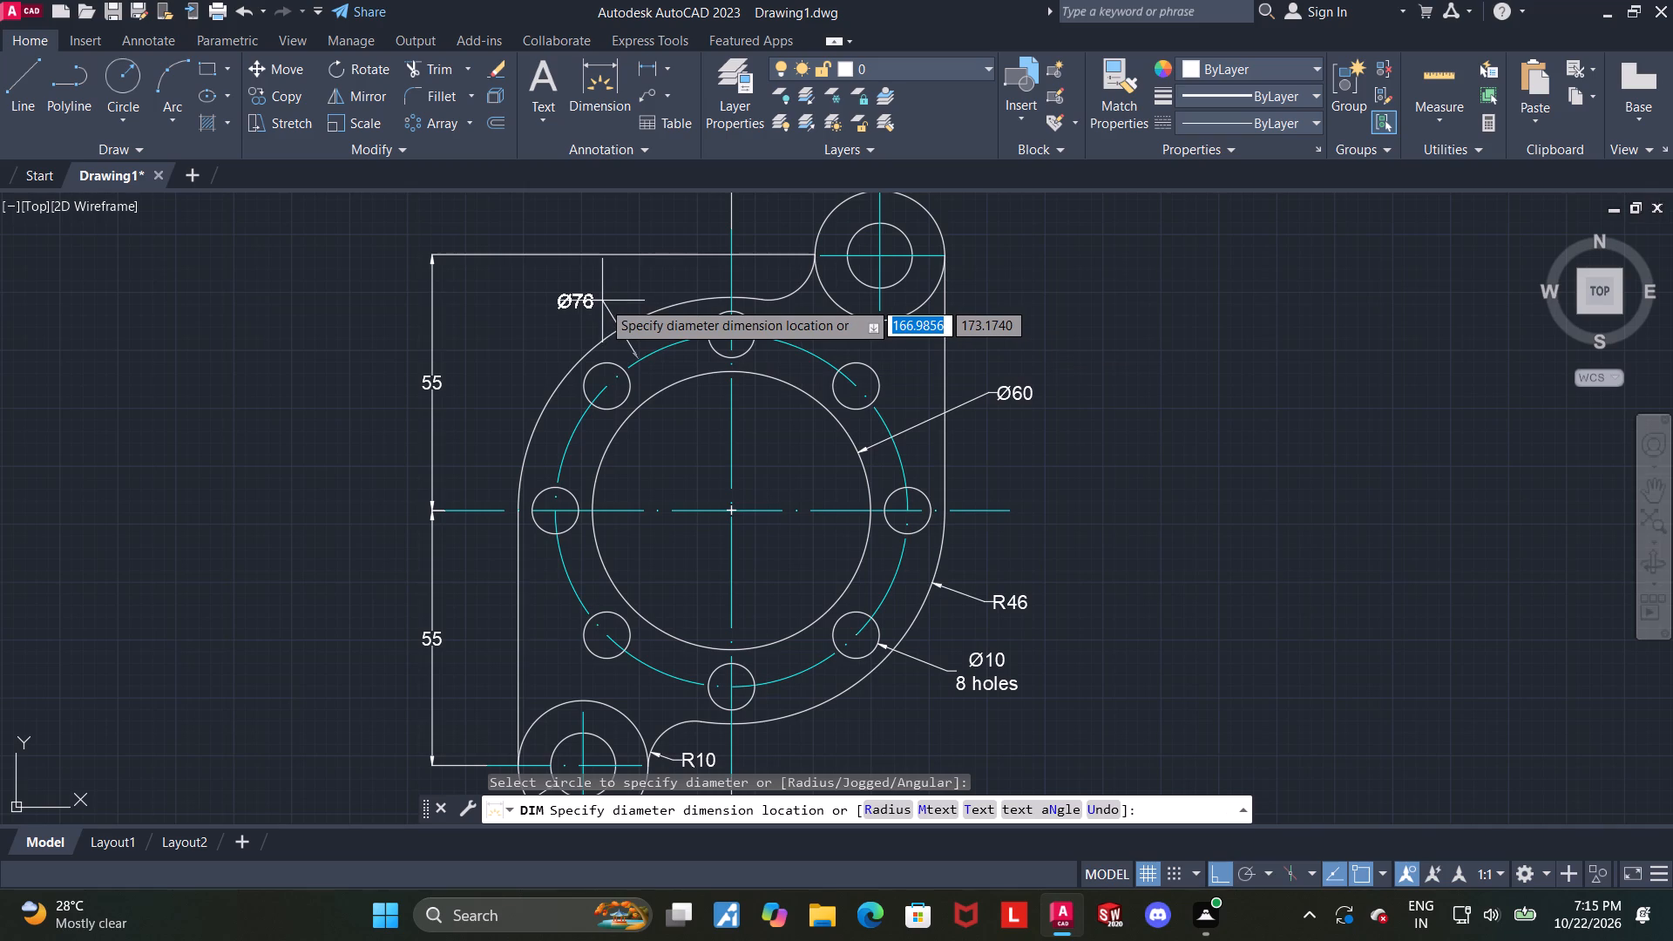
key(r)
key(Return)
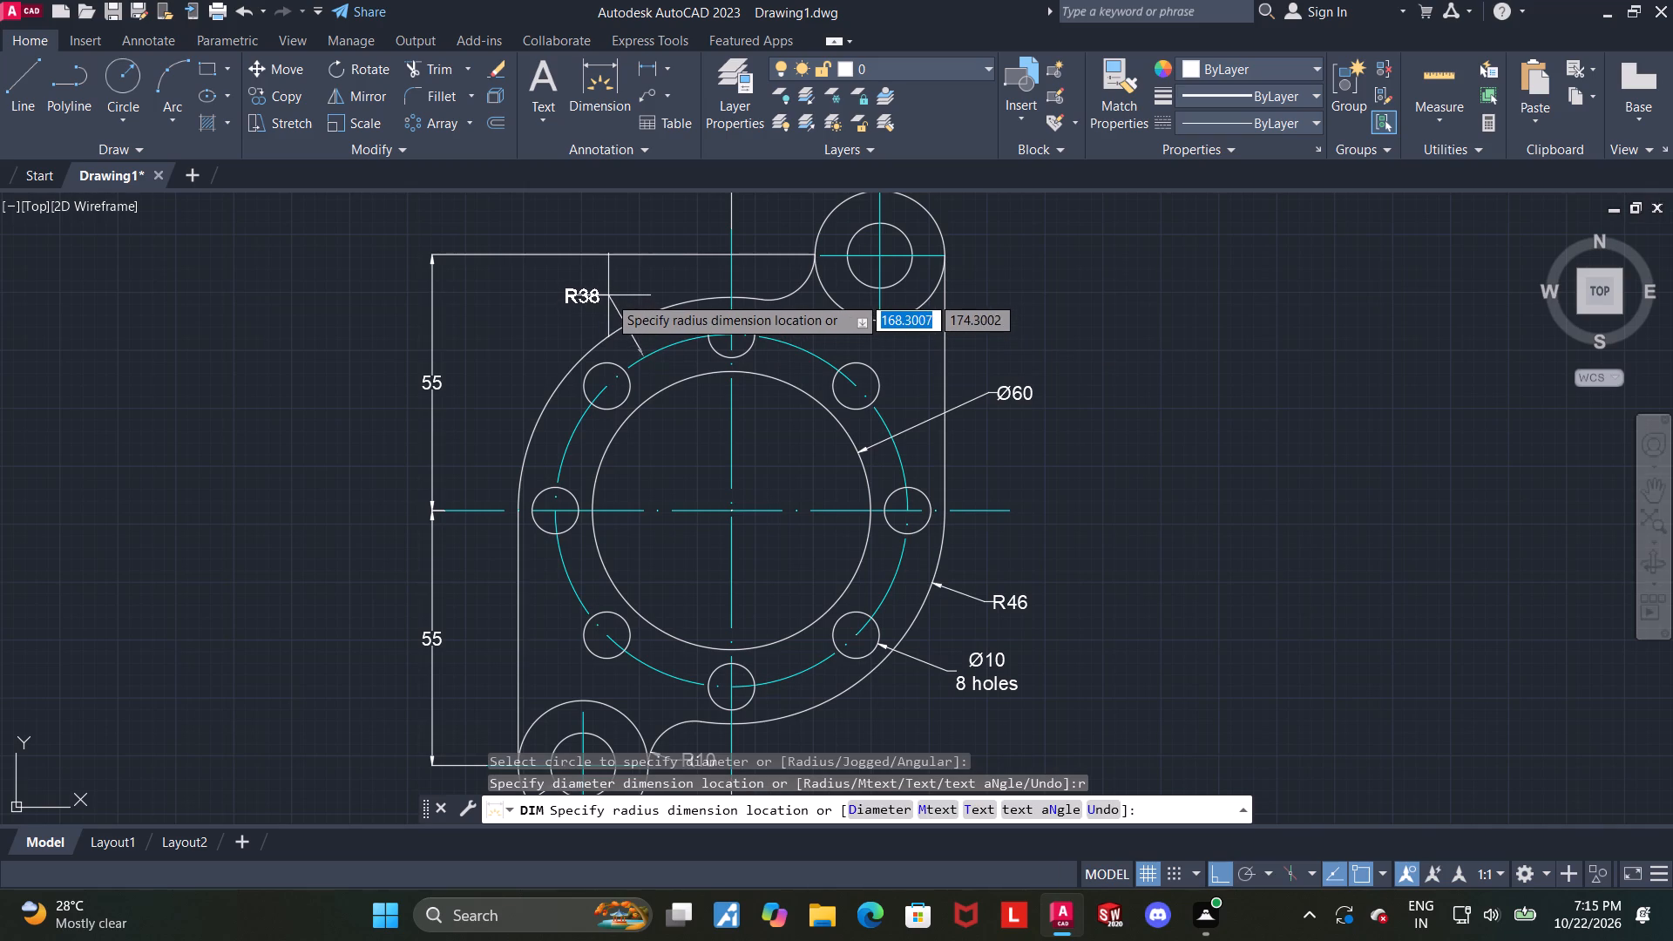
click(611, 286)
key(Escape)
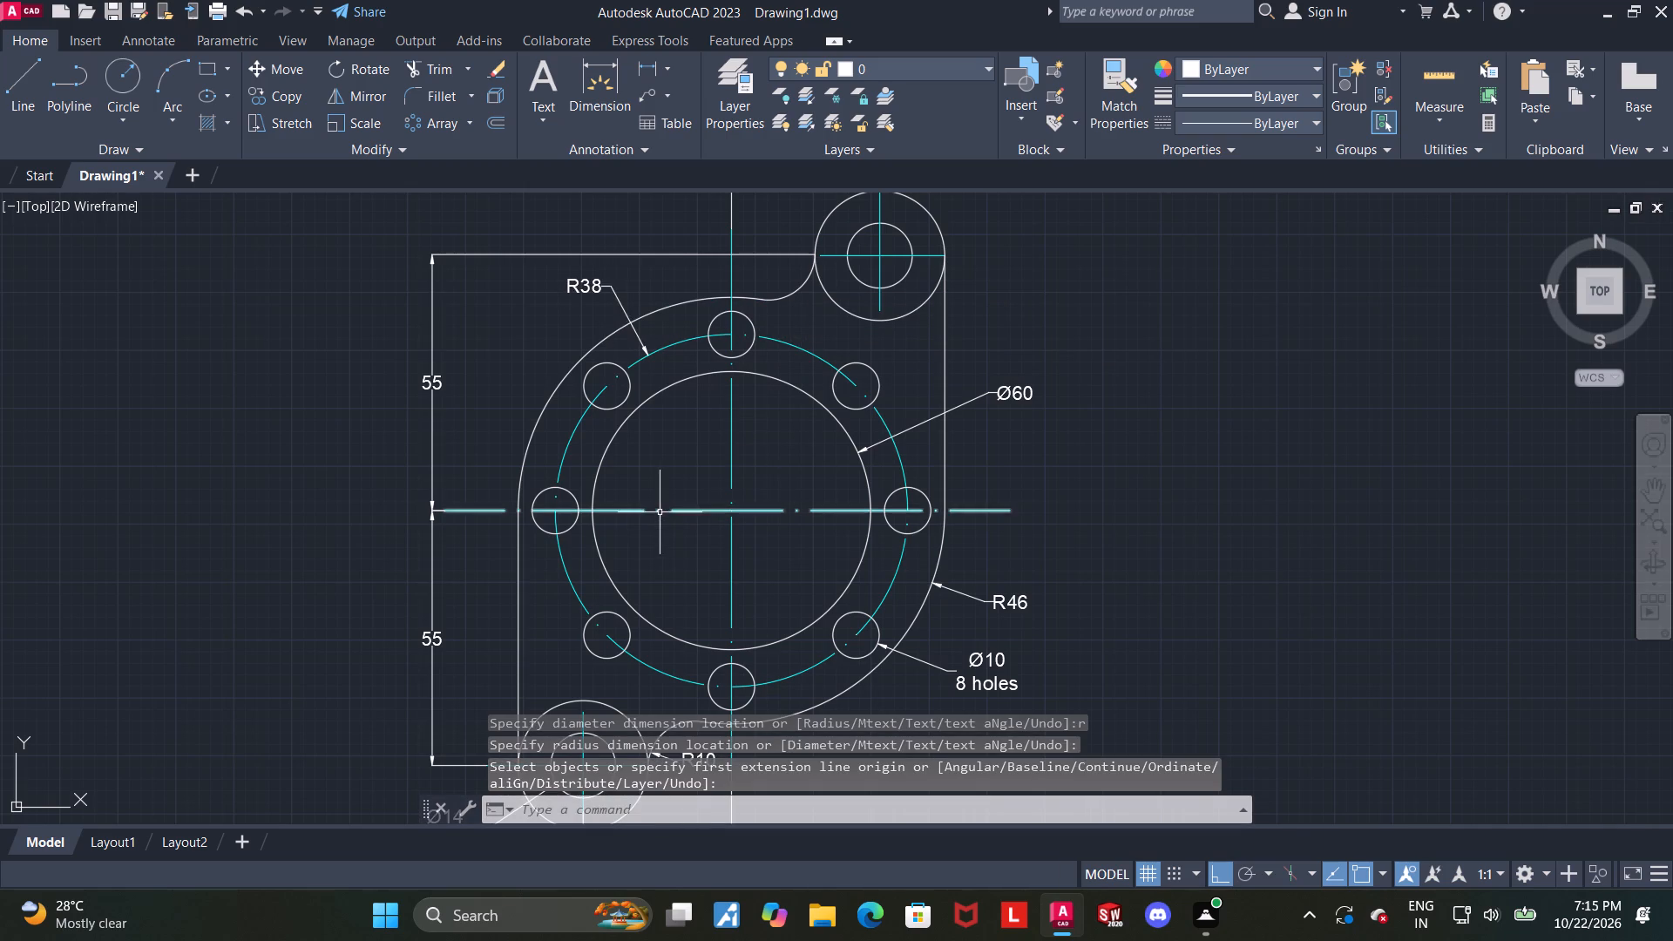
Modify the Standard dimension style so that both dimension lines and extension lines are red.
middle_drag(659, 512, 643, 416)
scroll(962, 446, down, 1)
middle_drag(1089, 430, 1091, 461)
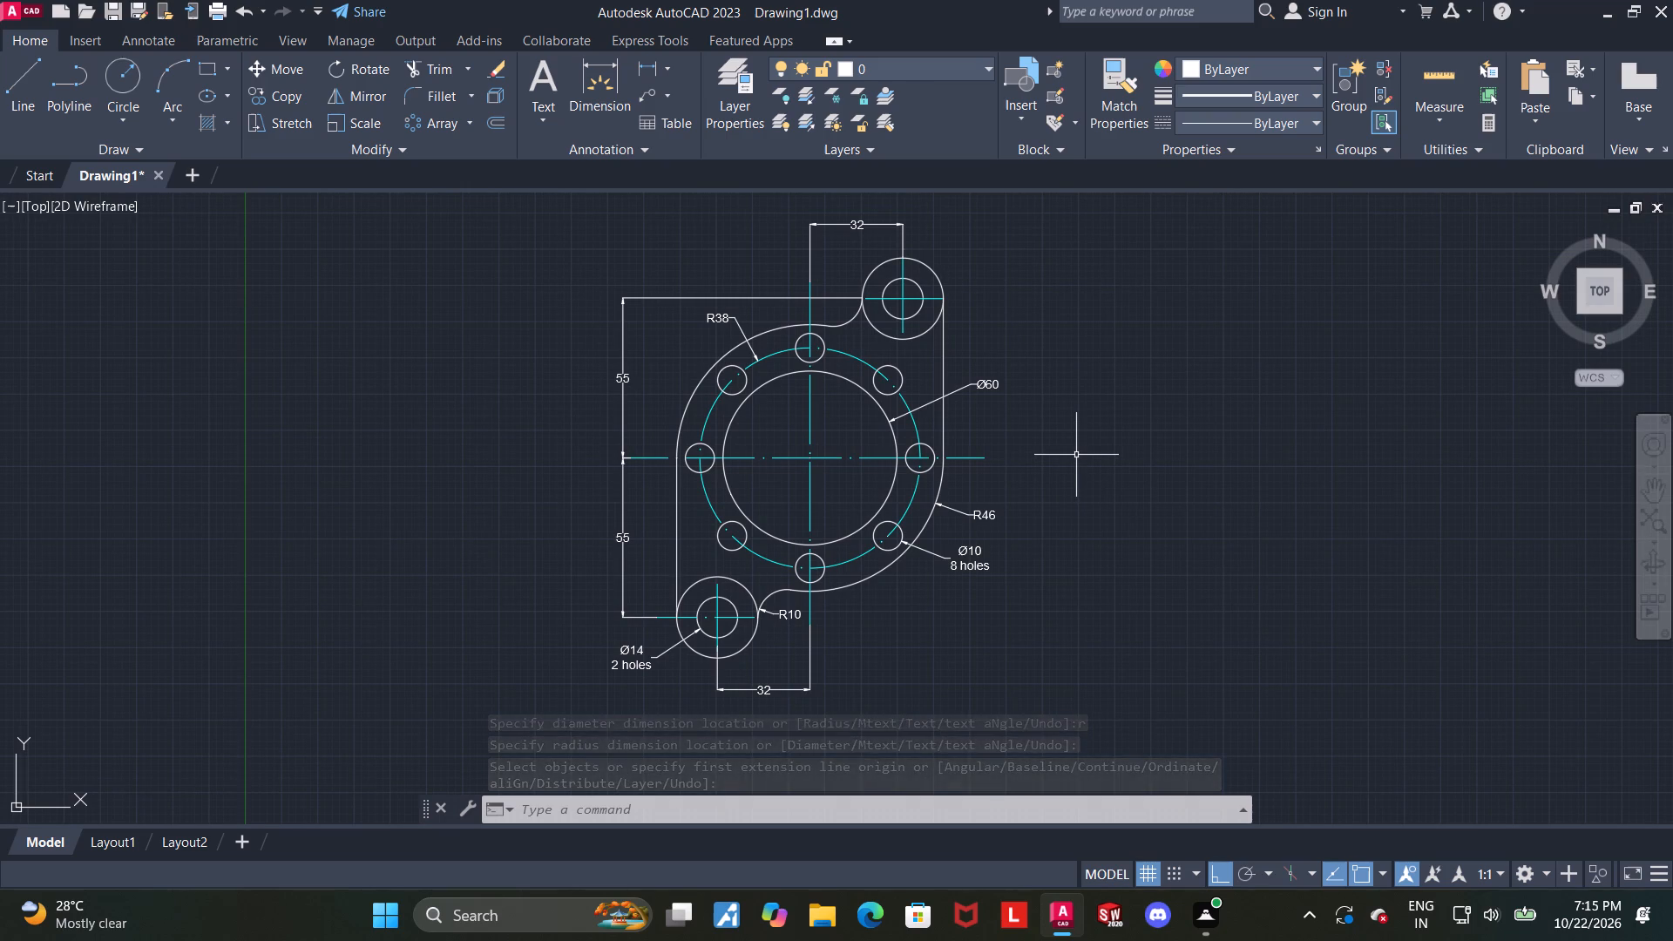
middle_drag(1076, 455, 1079, 464)
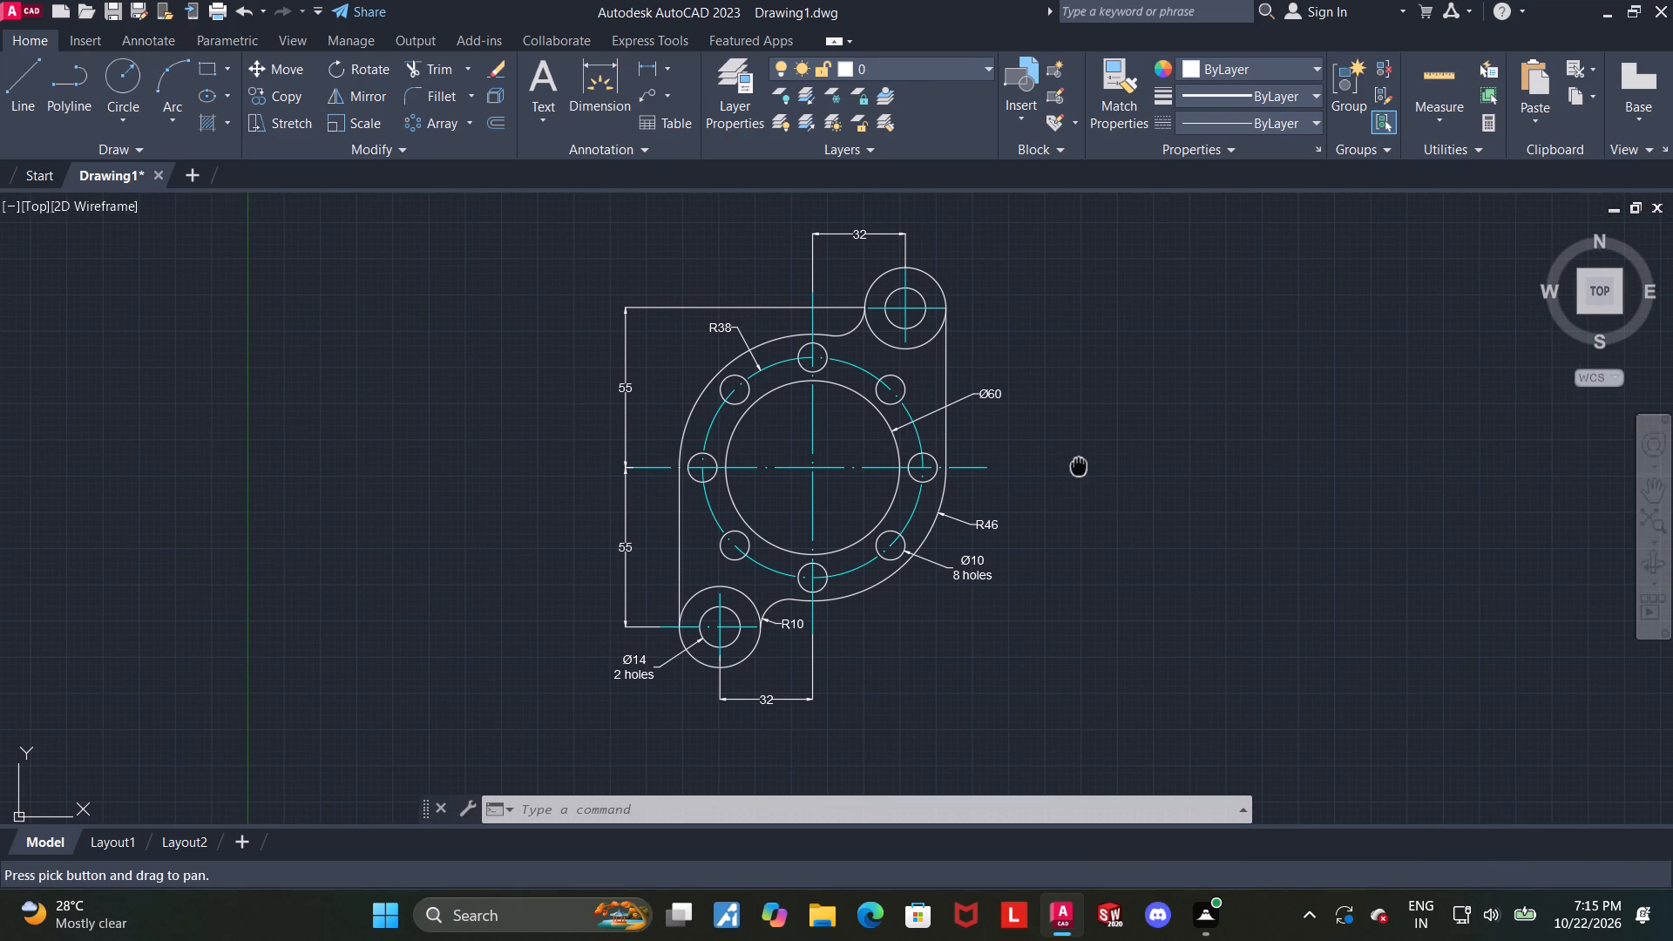
key(d)
key(Return)
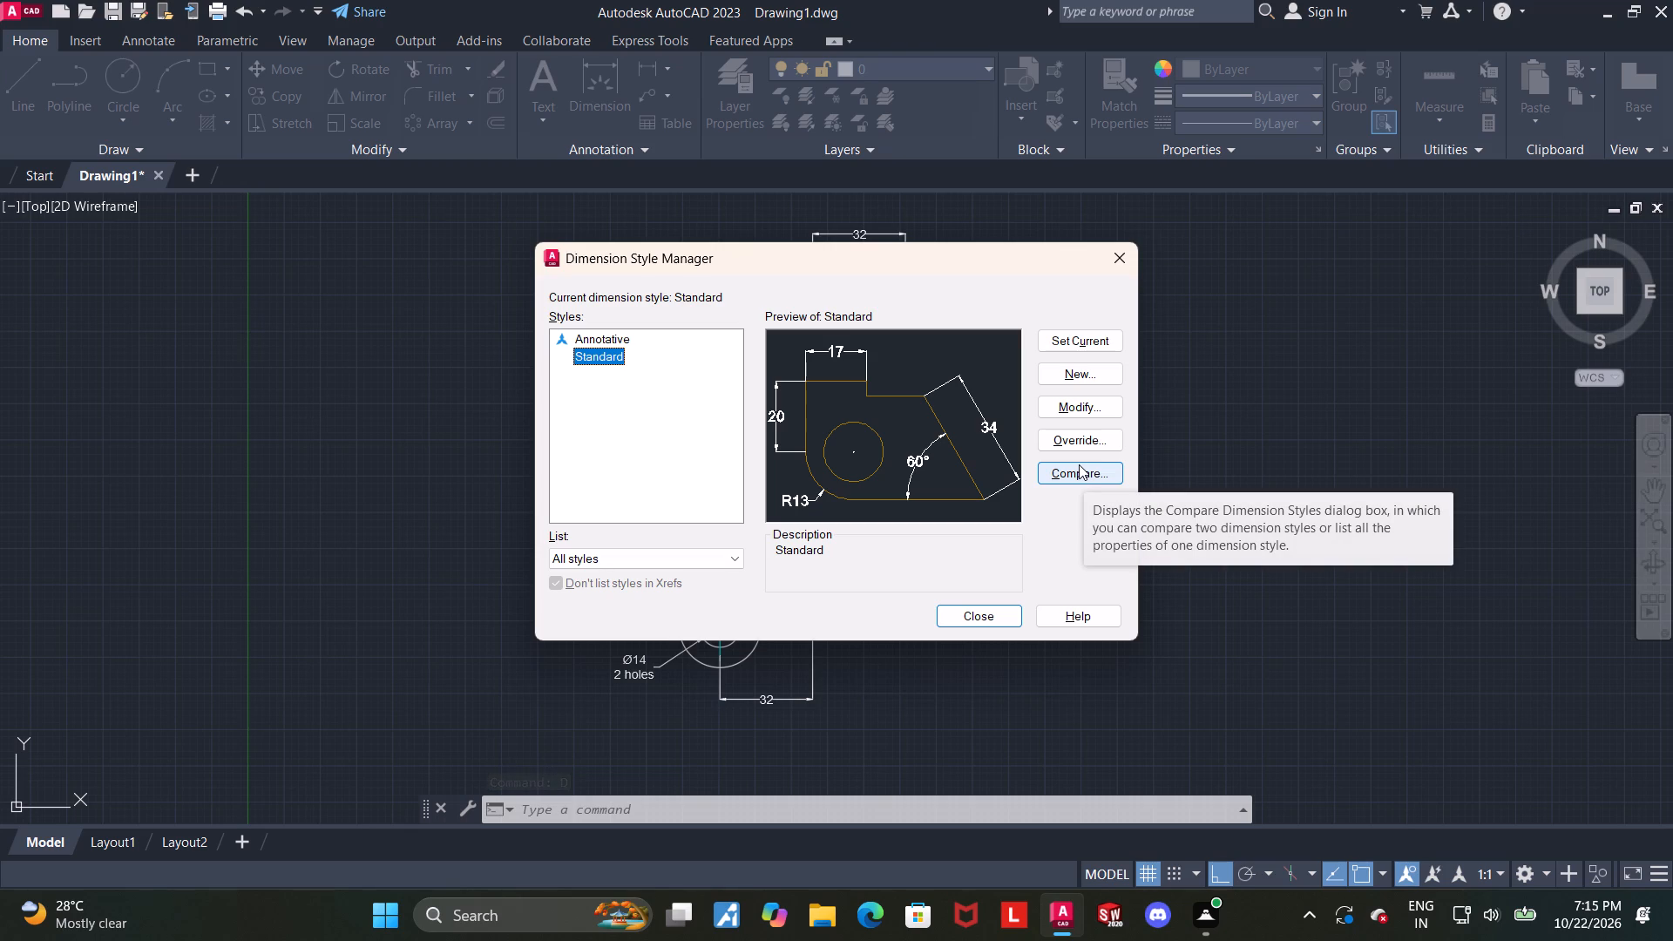
click(1086, 409)
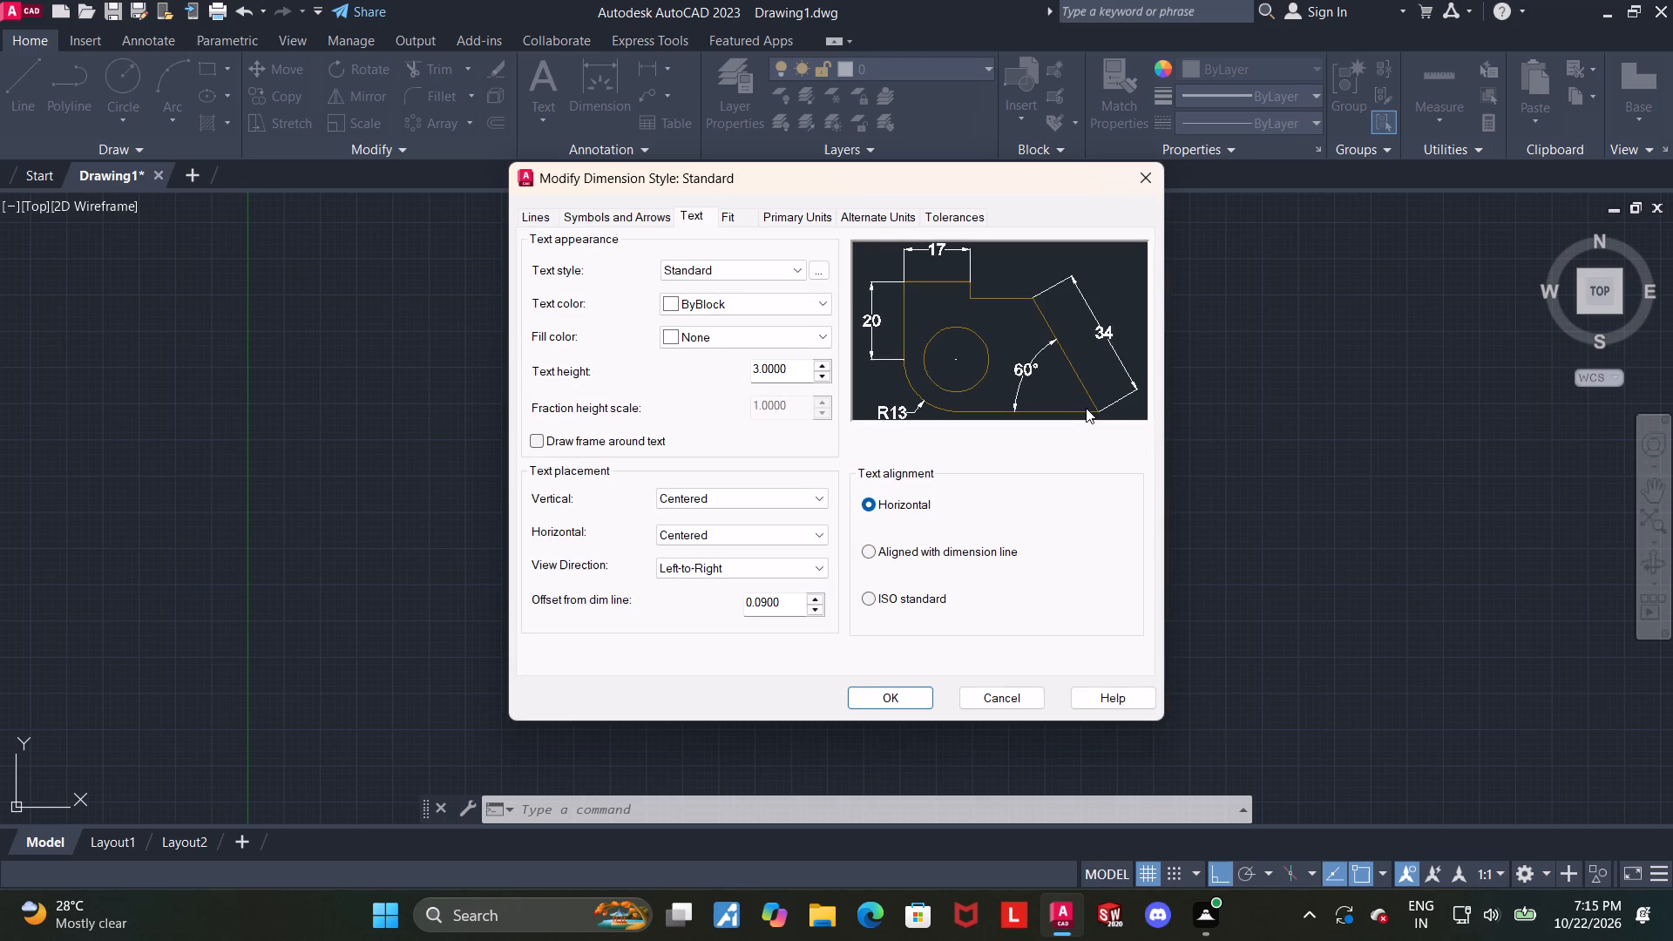
click(732, 269)
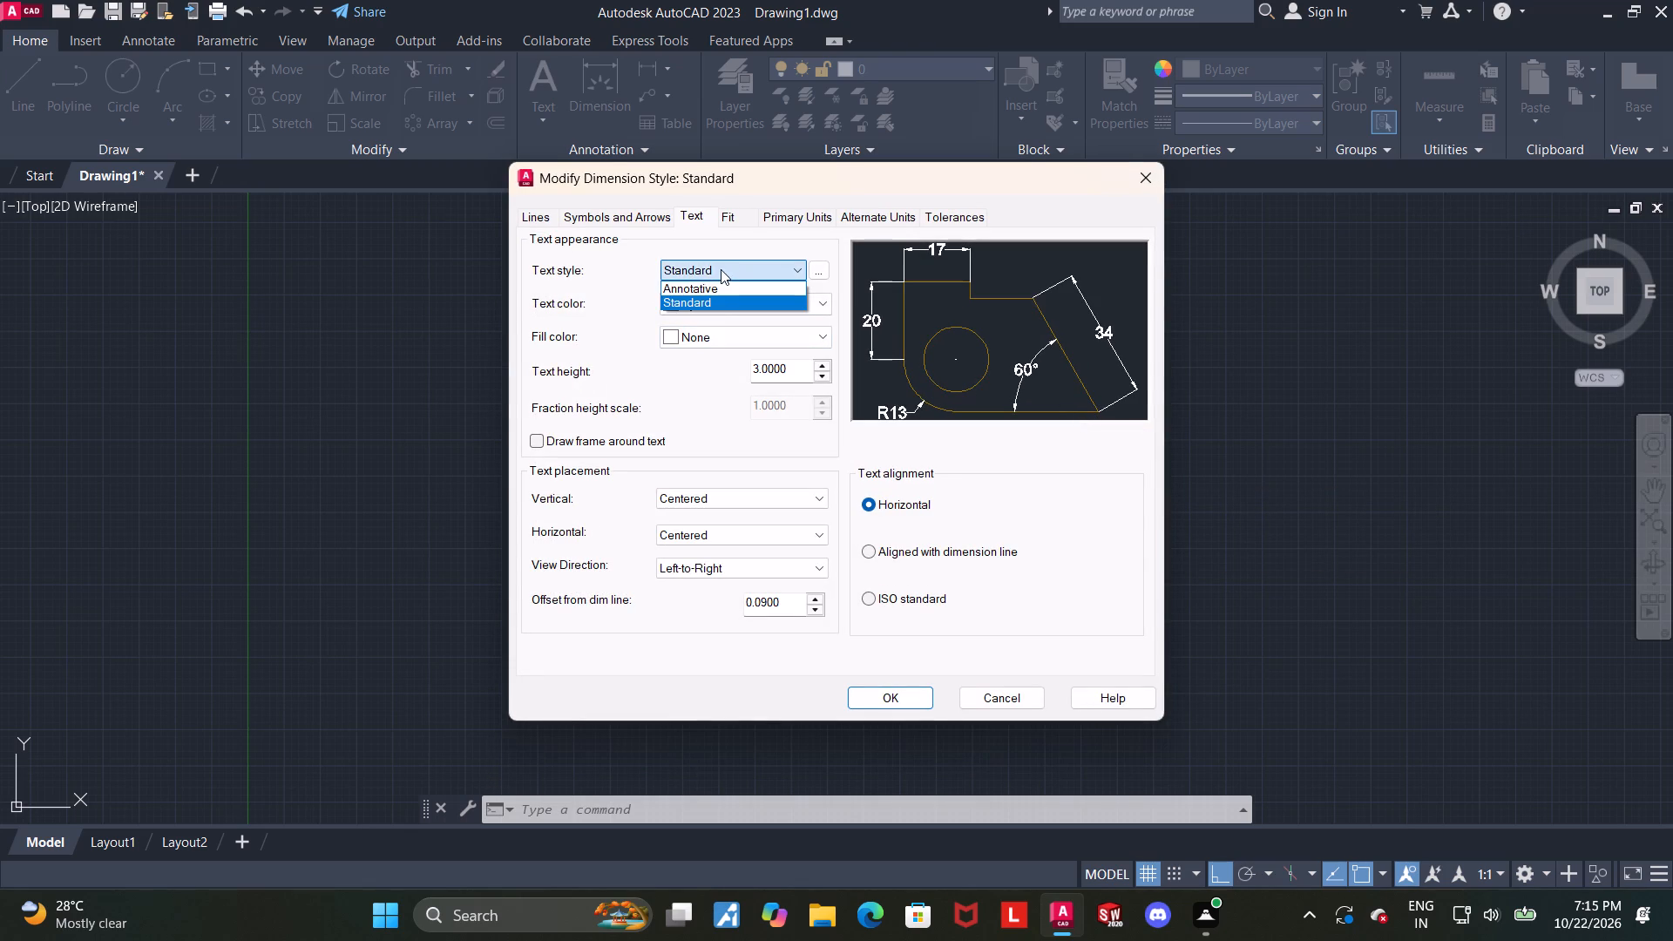
click(620, 266)
click(539, 209)
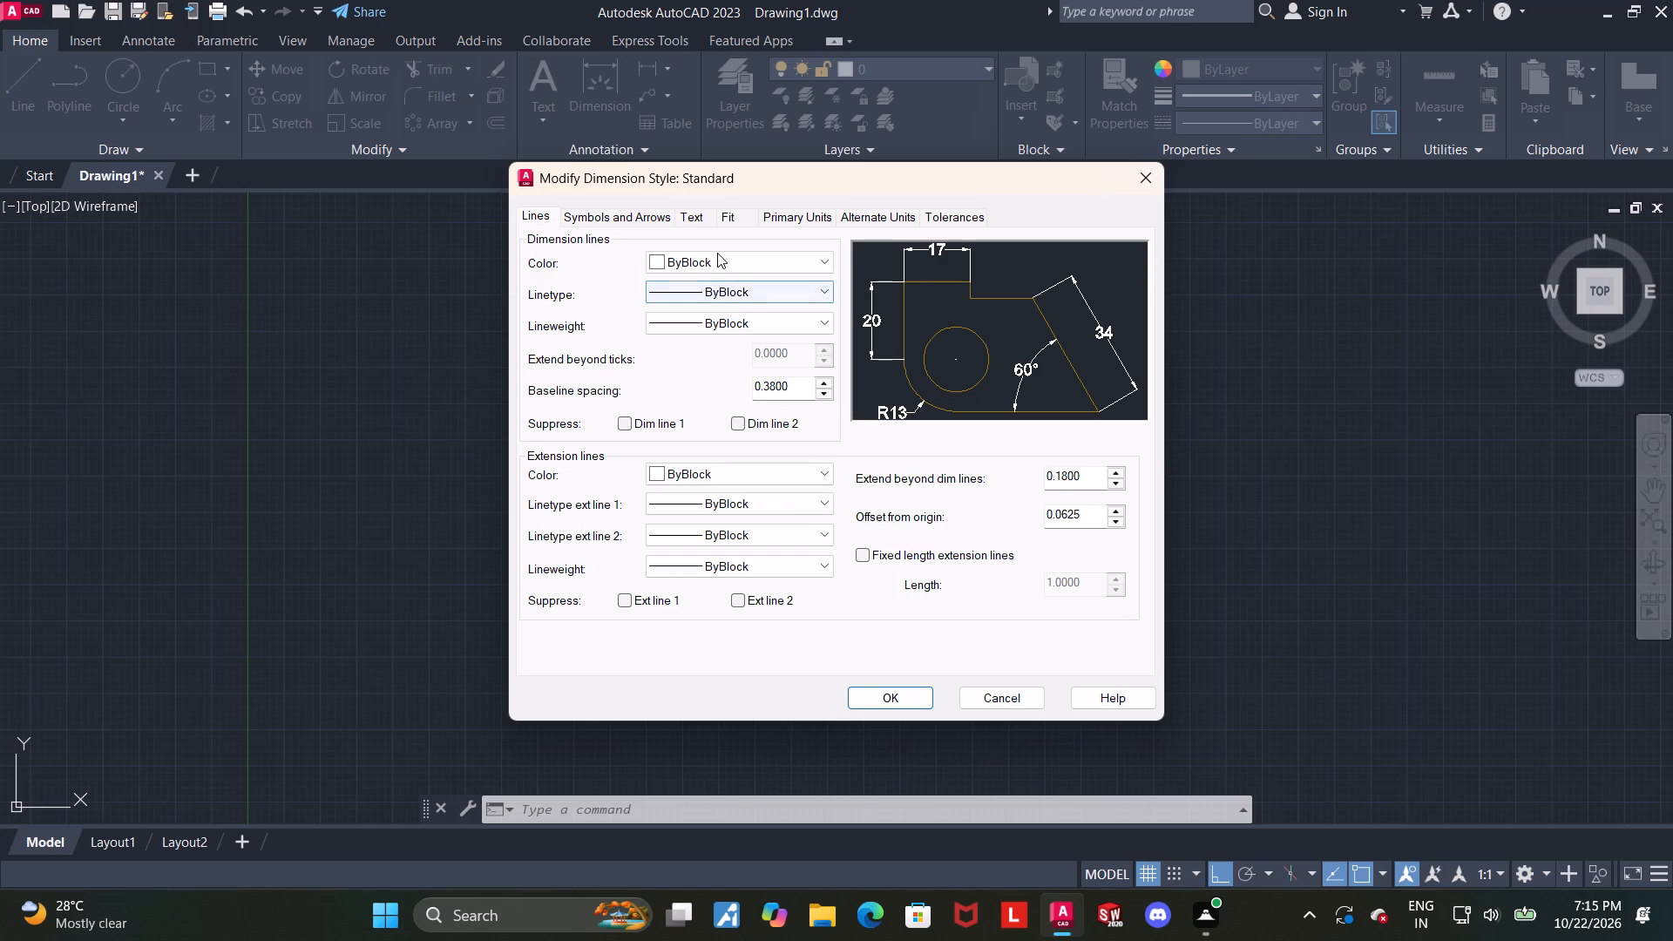
click(719, 269)
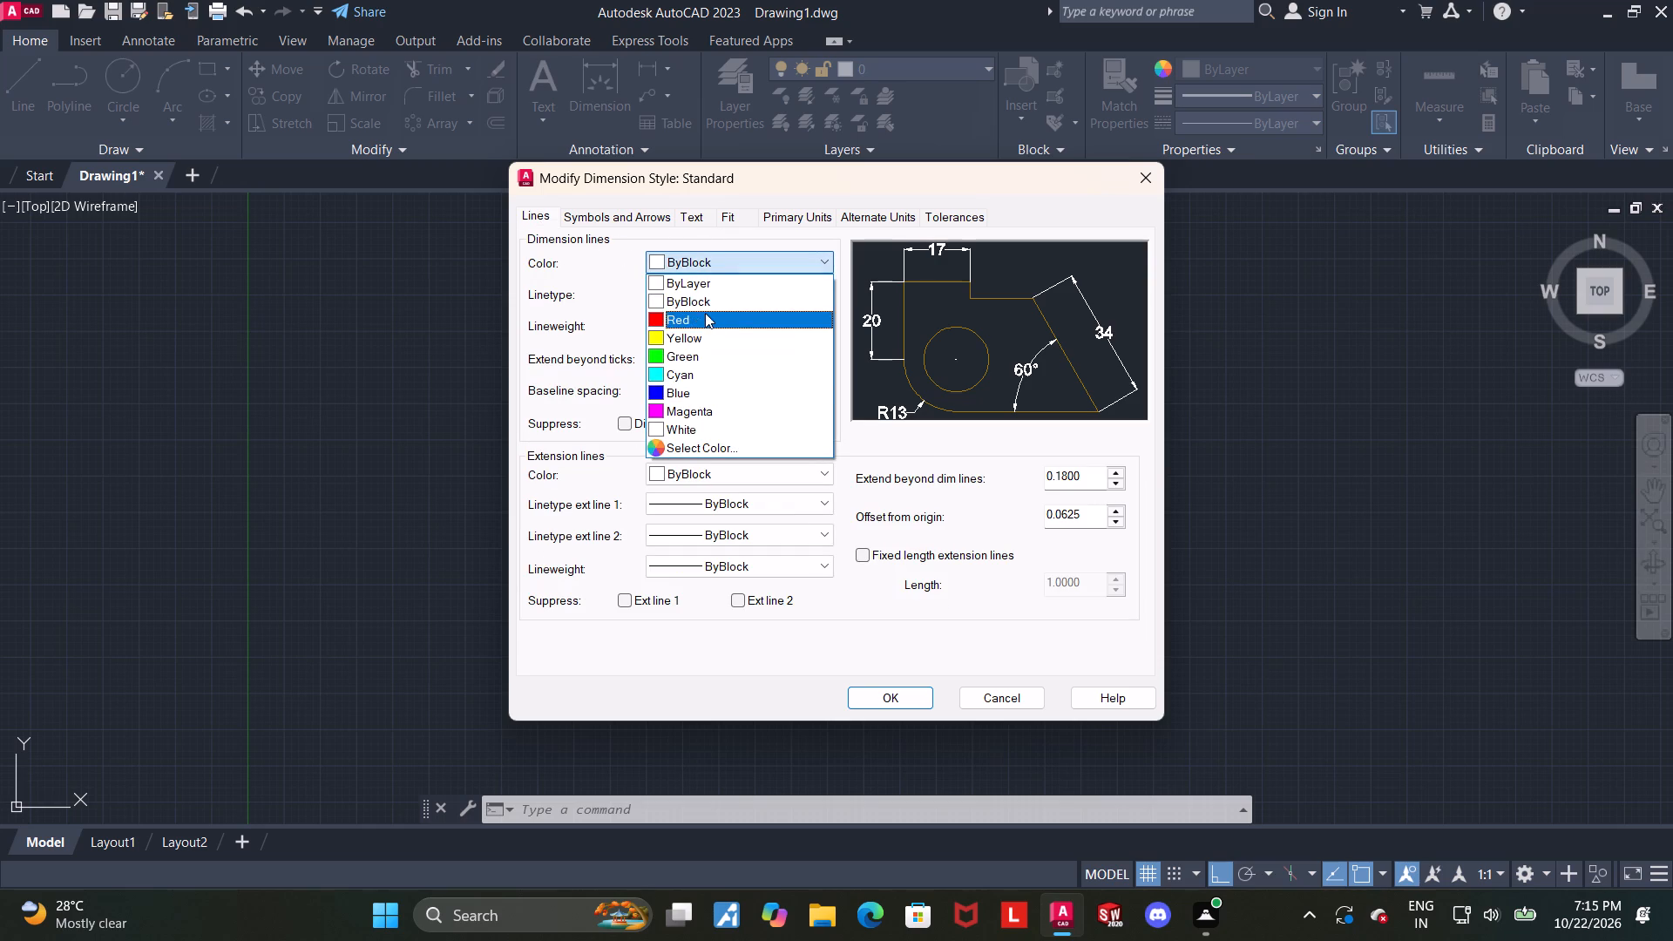
click(705, 313)
click(706, 465)
click(696, 528)
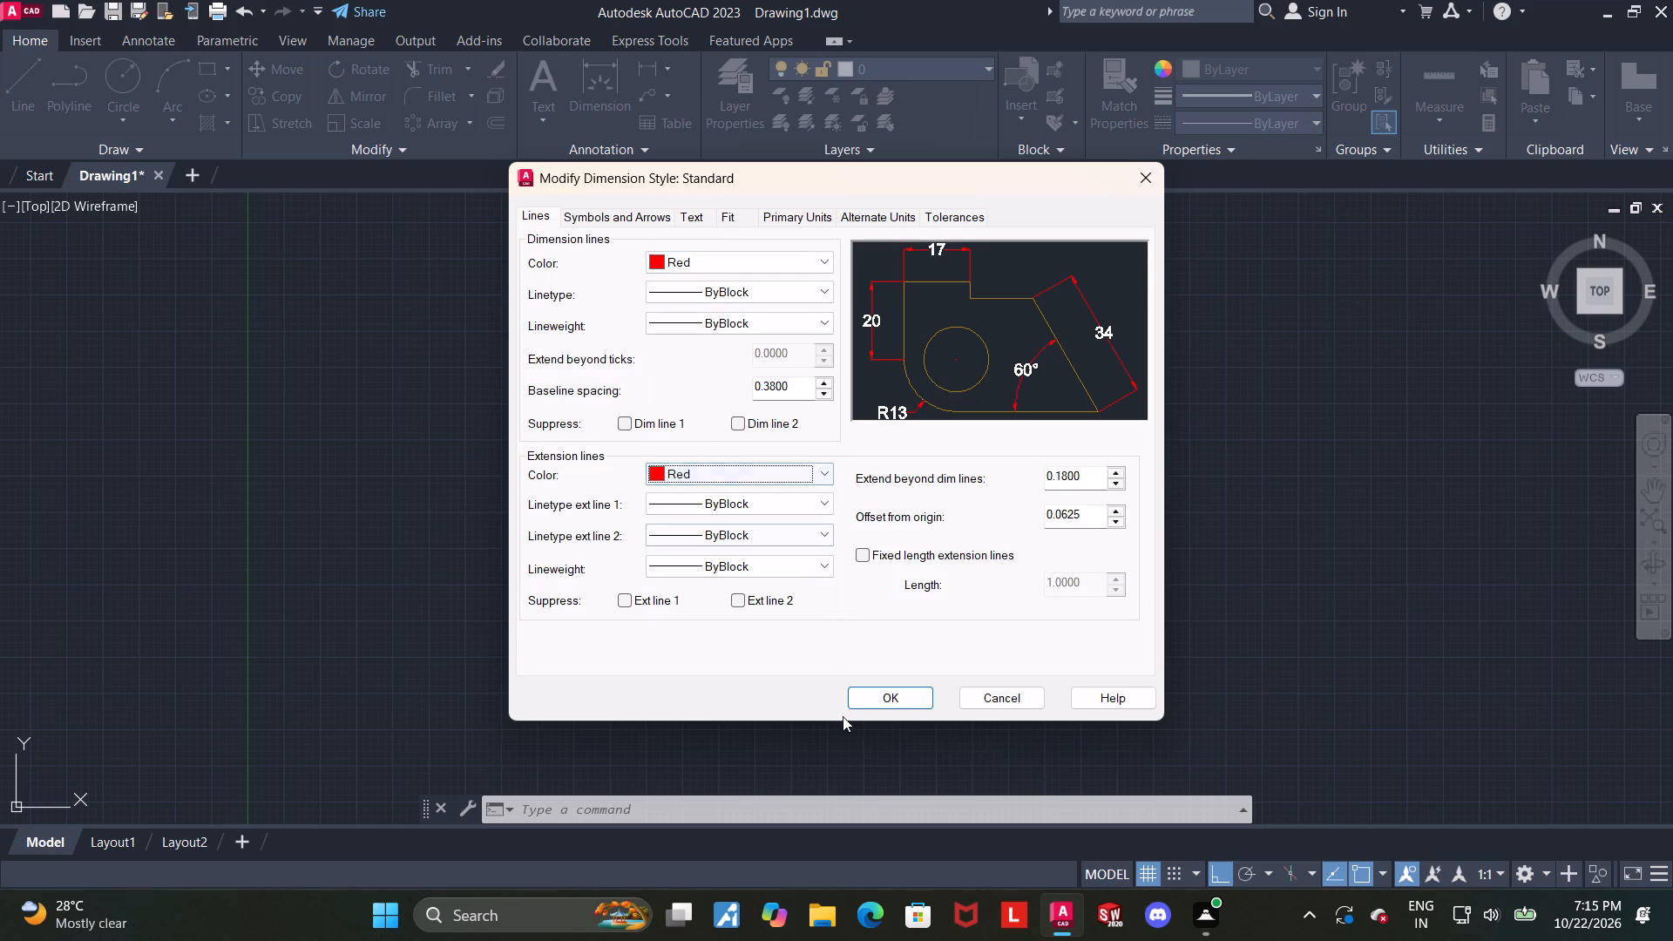
click(897, 701)
click(991, 620)
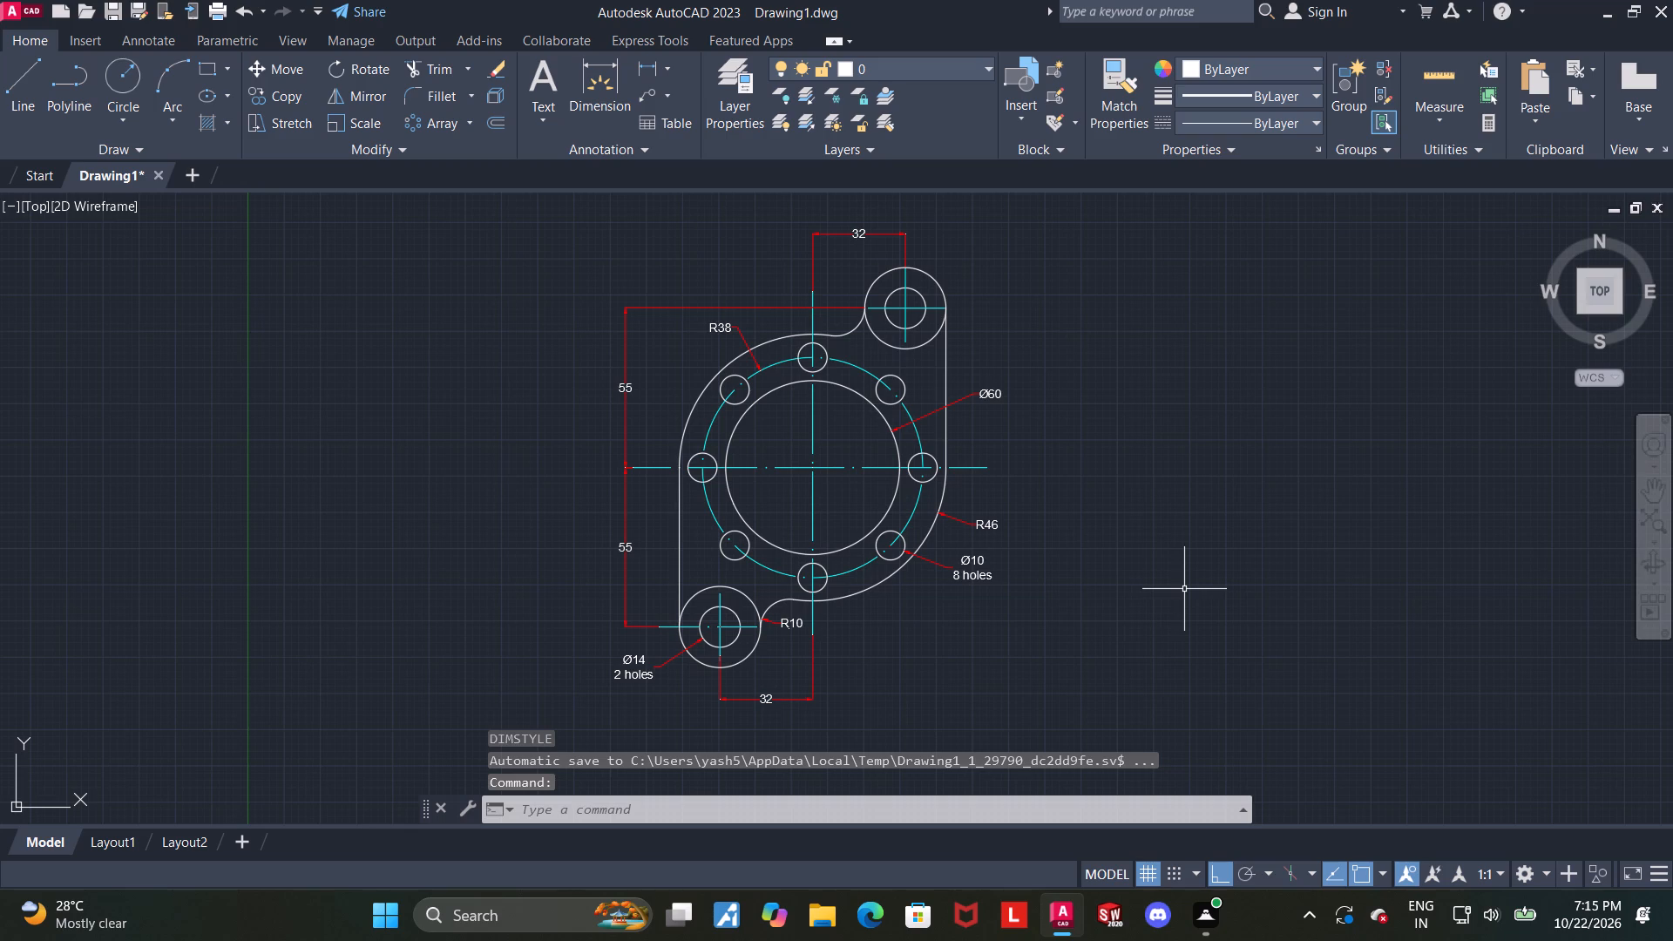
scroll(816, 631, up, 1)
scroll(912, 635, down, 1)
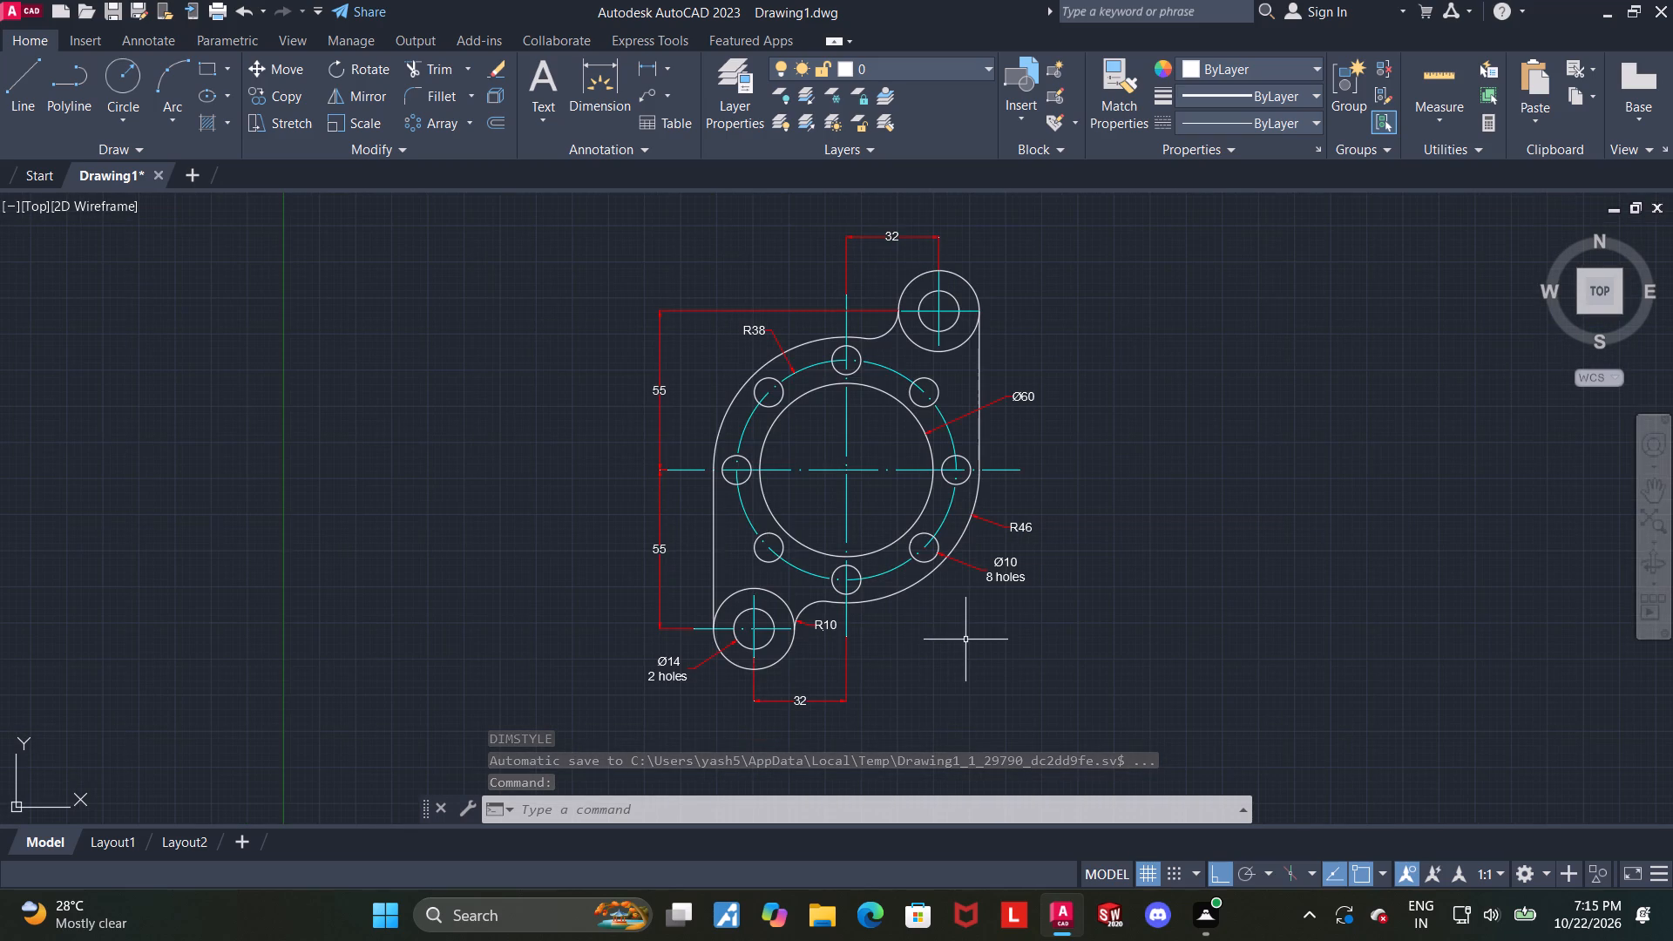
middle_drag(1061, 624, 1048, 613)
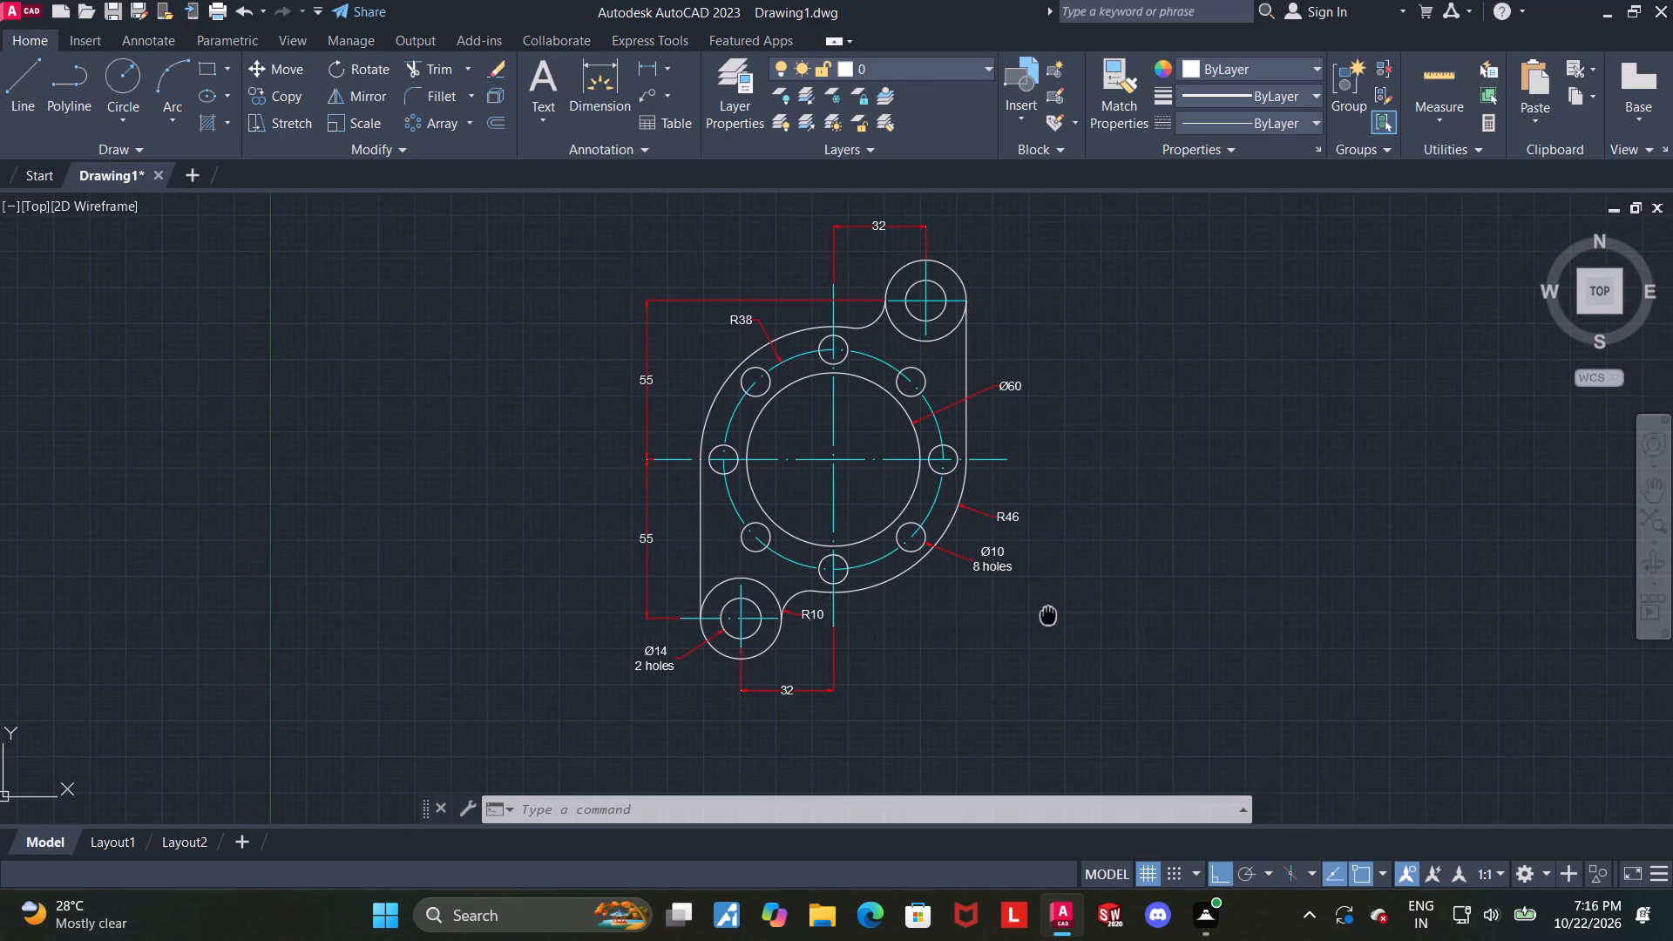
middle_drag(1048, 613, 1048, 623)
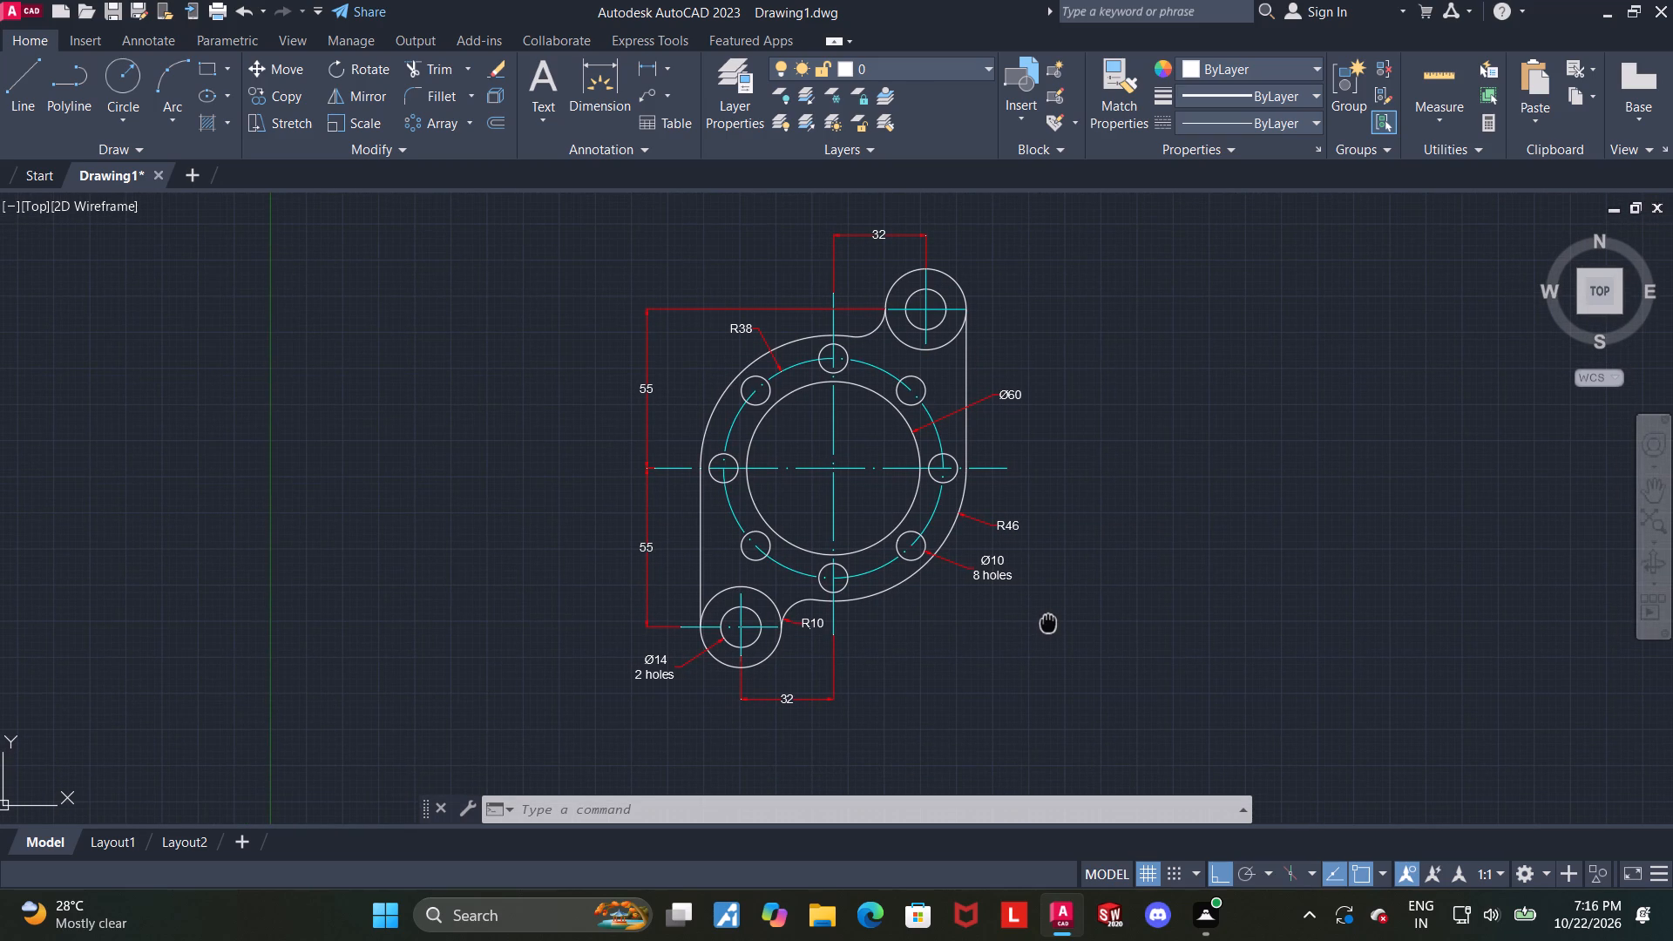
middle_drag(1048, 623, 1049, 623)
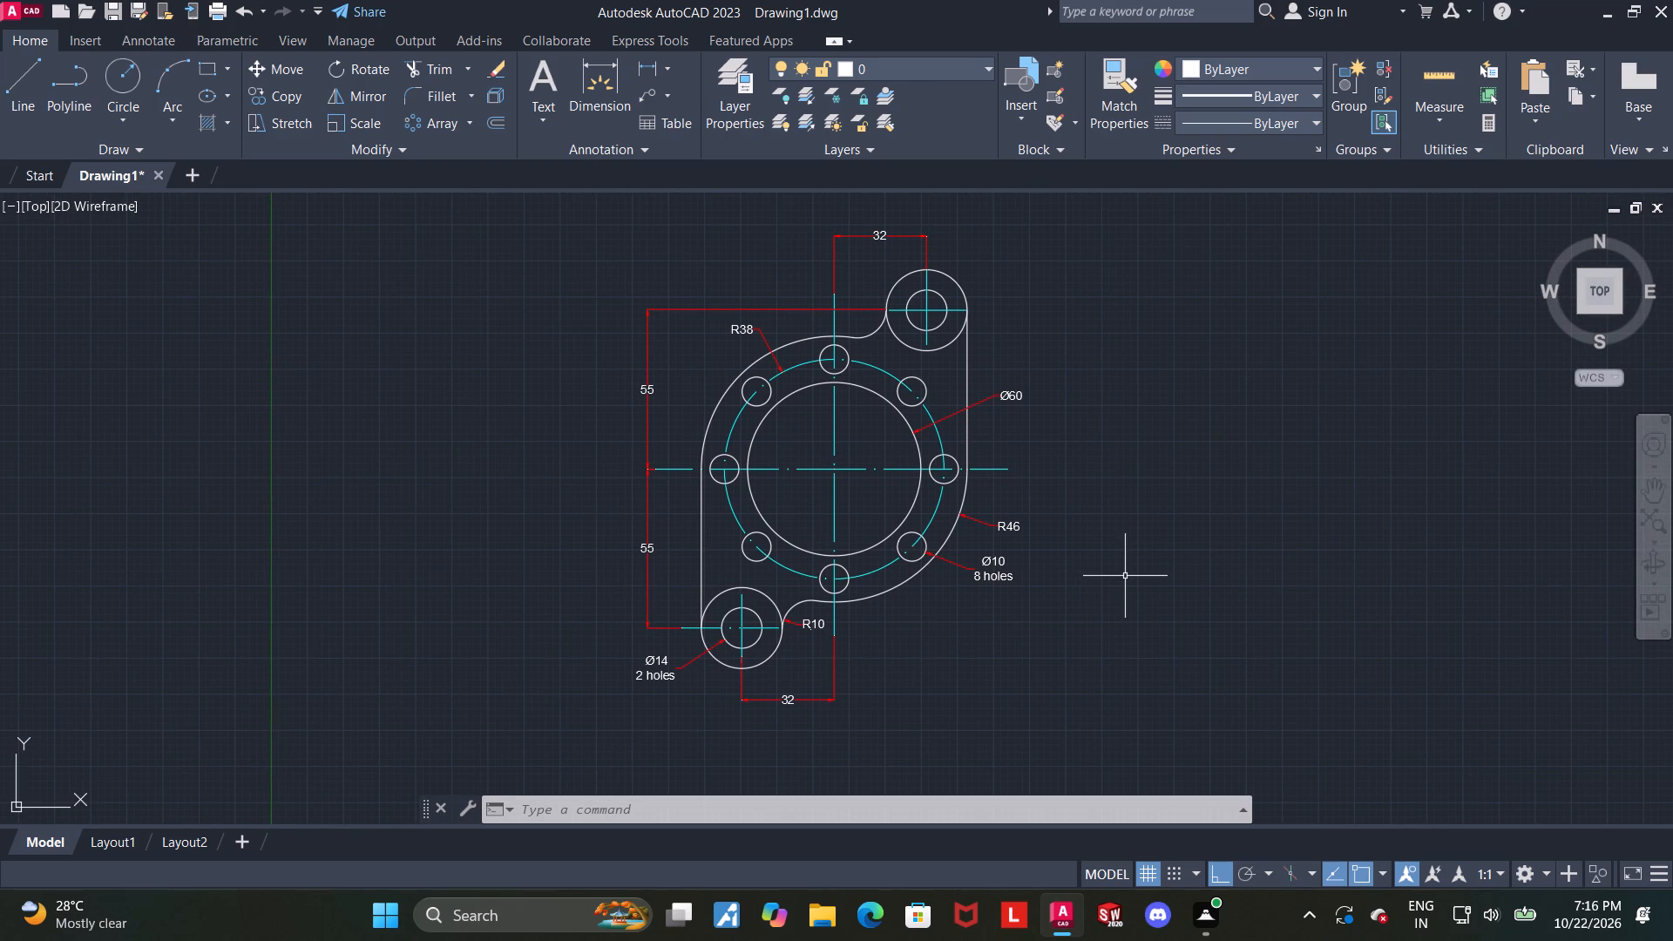
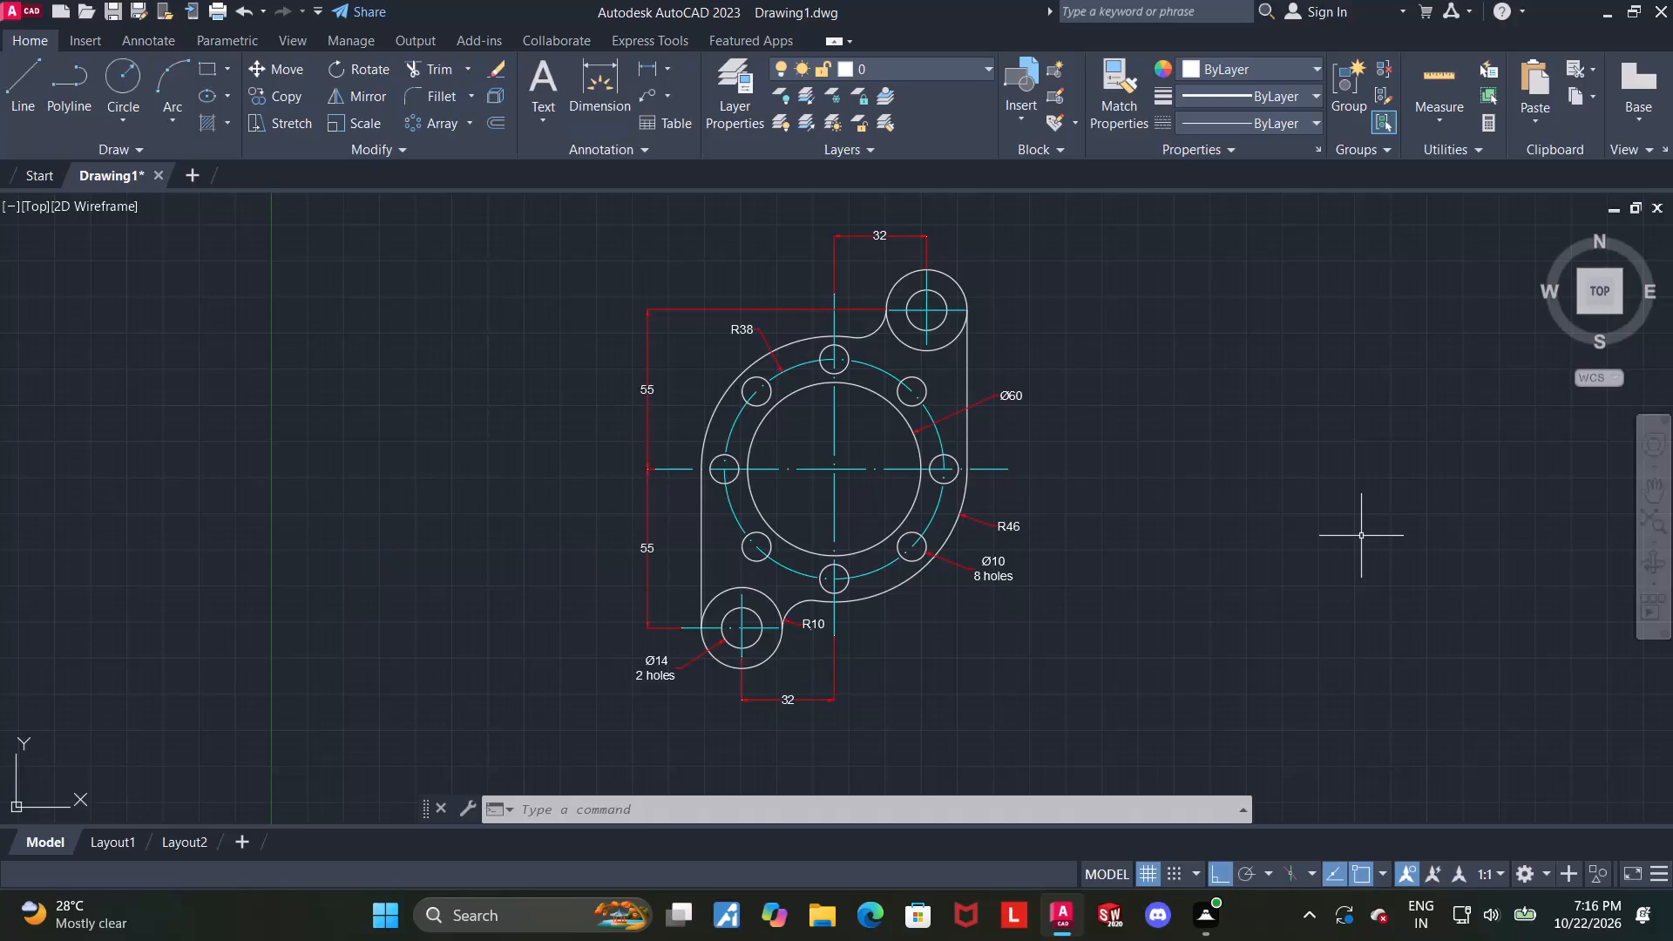
Turn off command log file recording with LOGFILEOFF.
key(o)
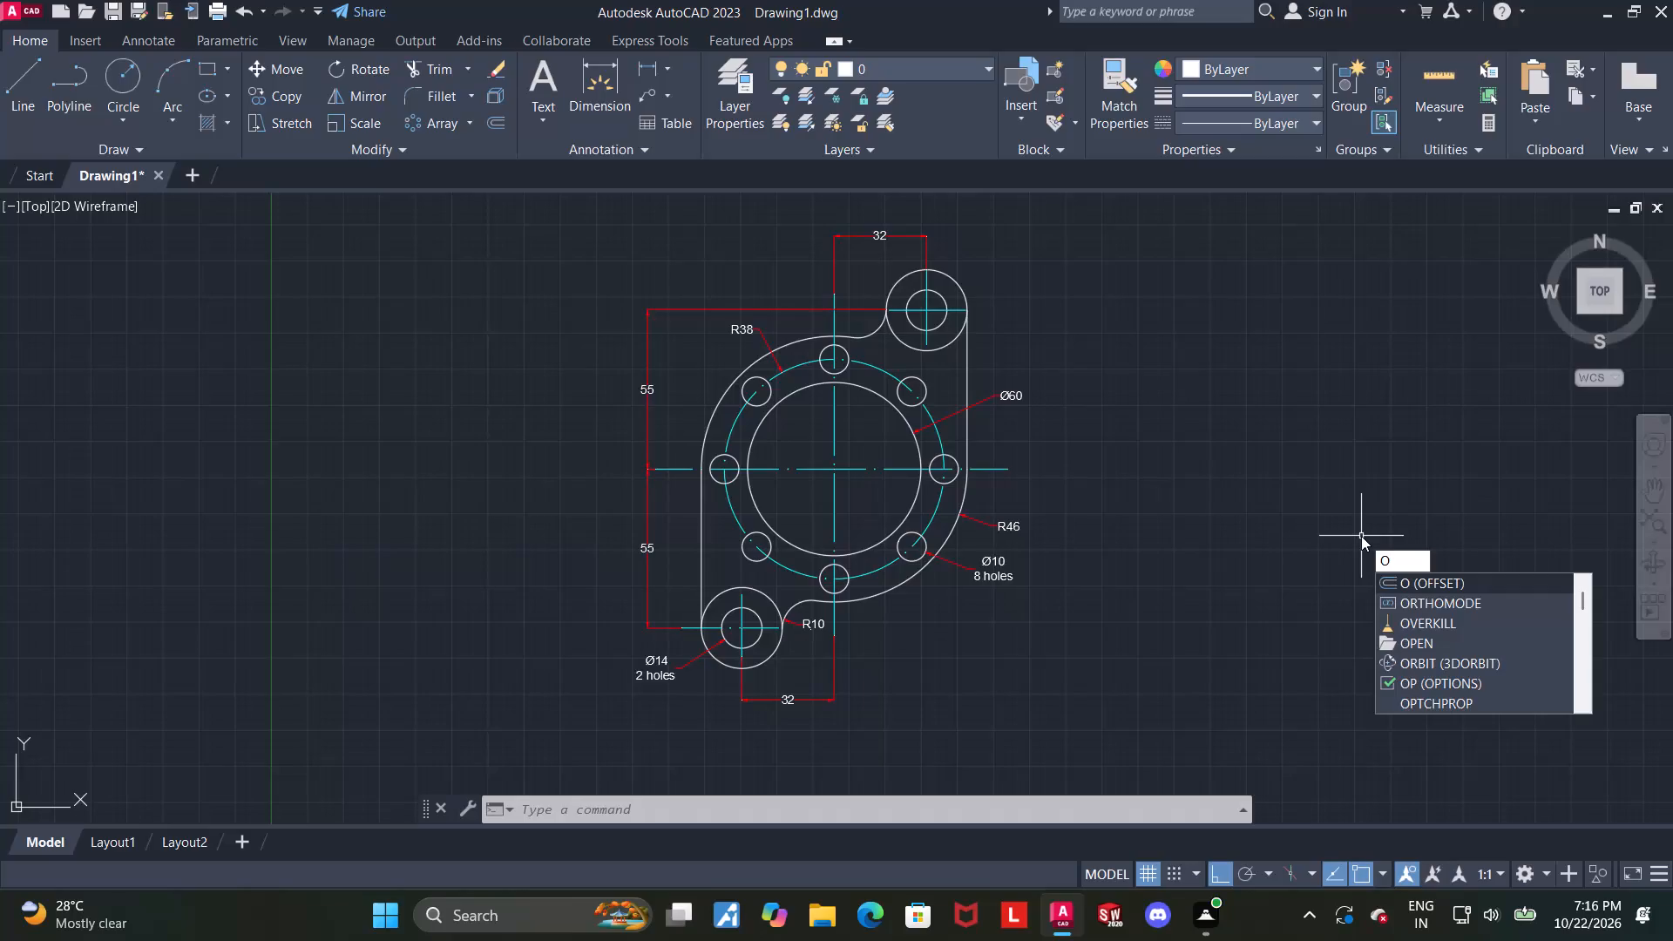
key(BackSpace)
text(logfile)
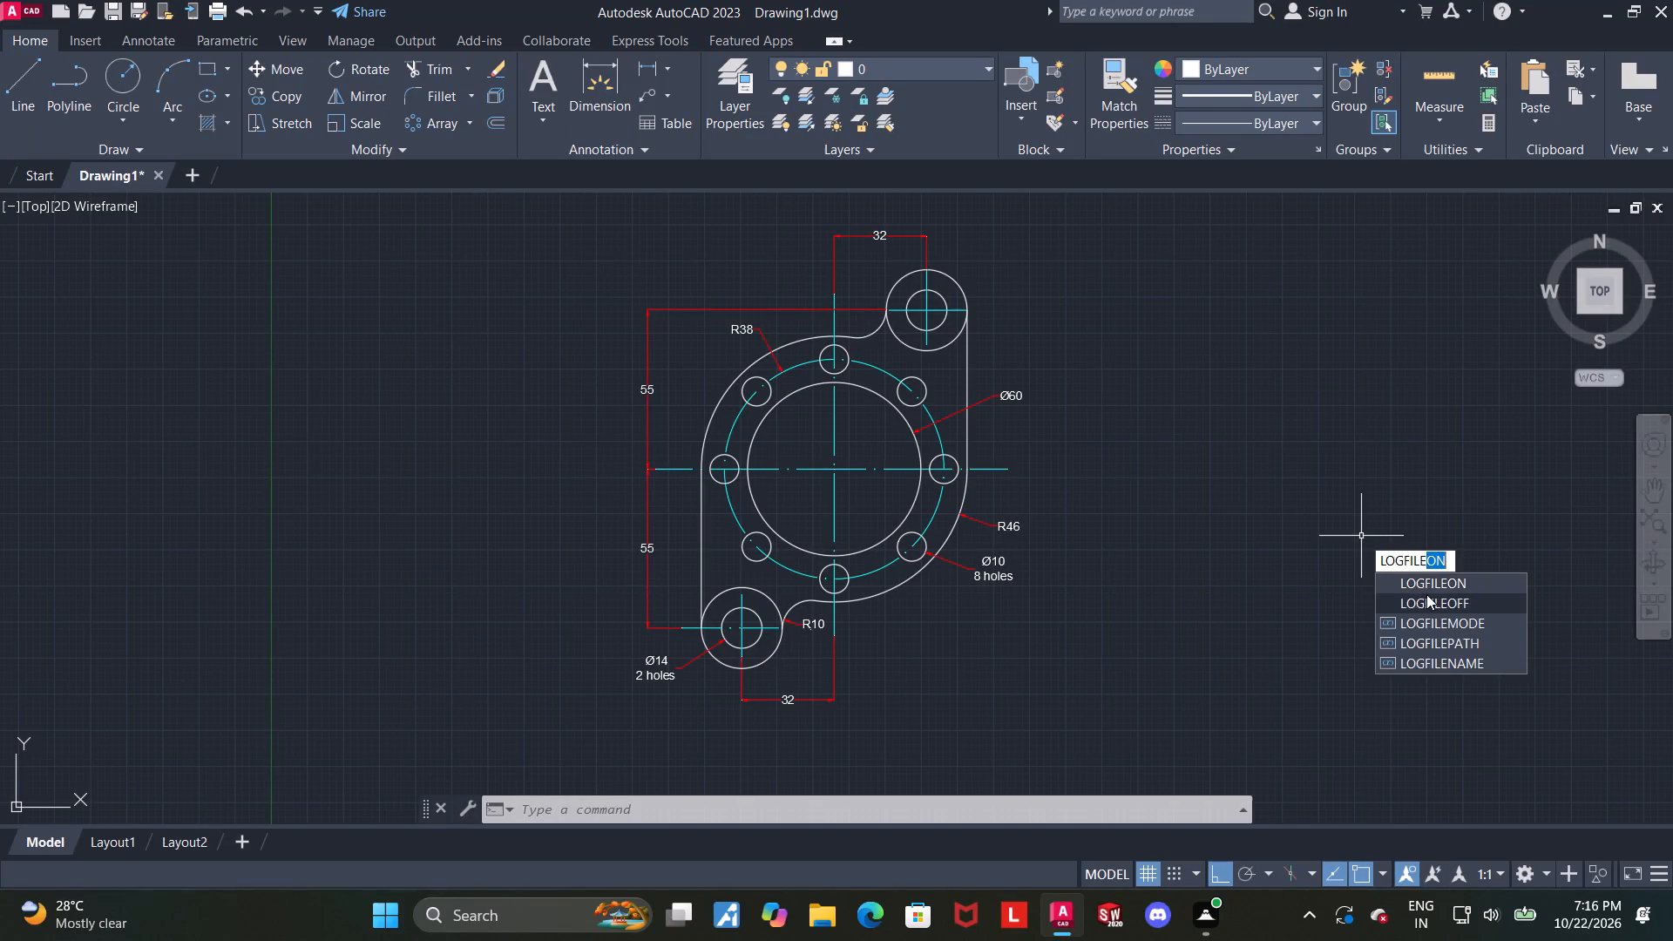
click(1426, 594)
Save the drawing as "offset mounting flange" in the Downloads folder, in AutoCAD 2018 Drawing format.
key(ctrl+s)
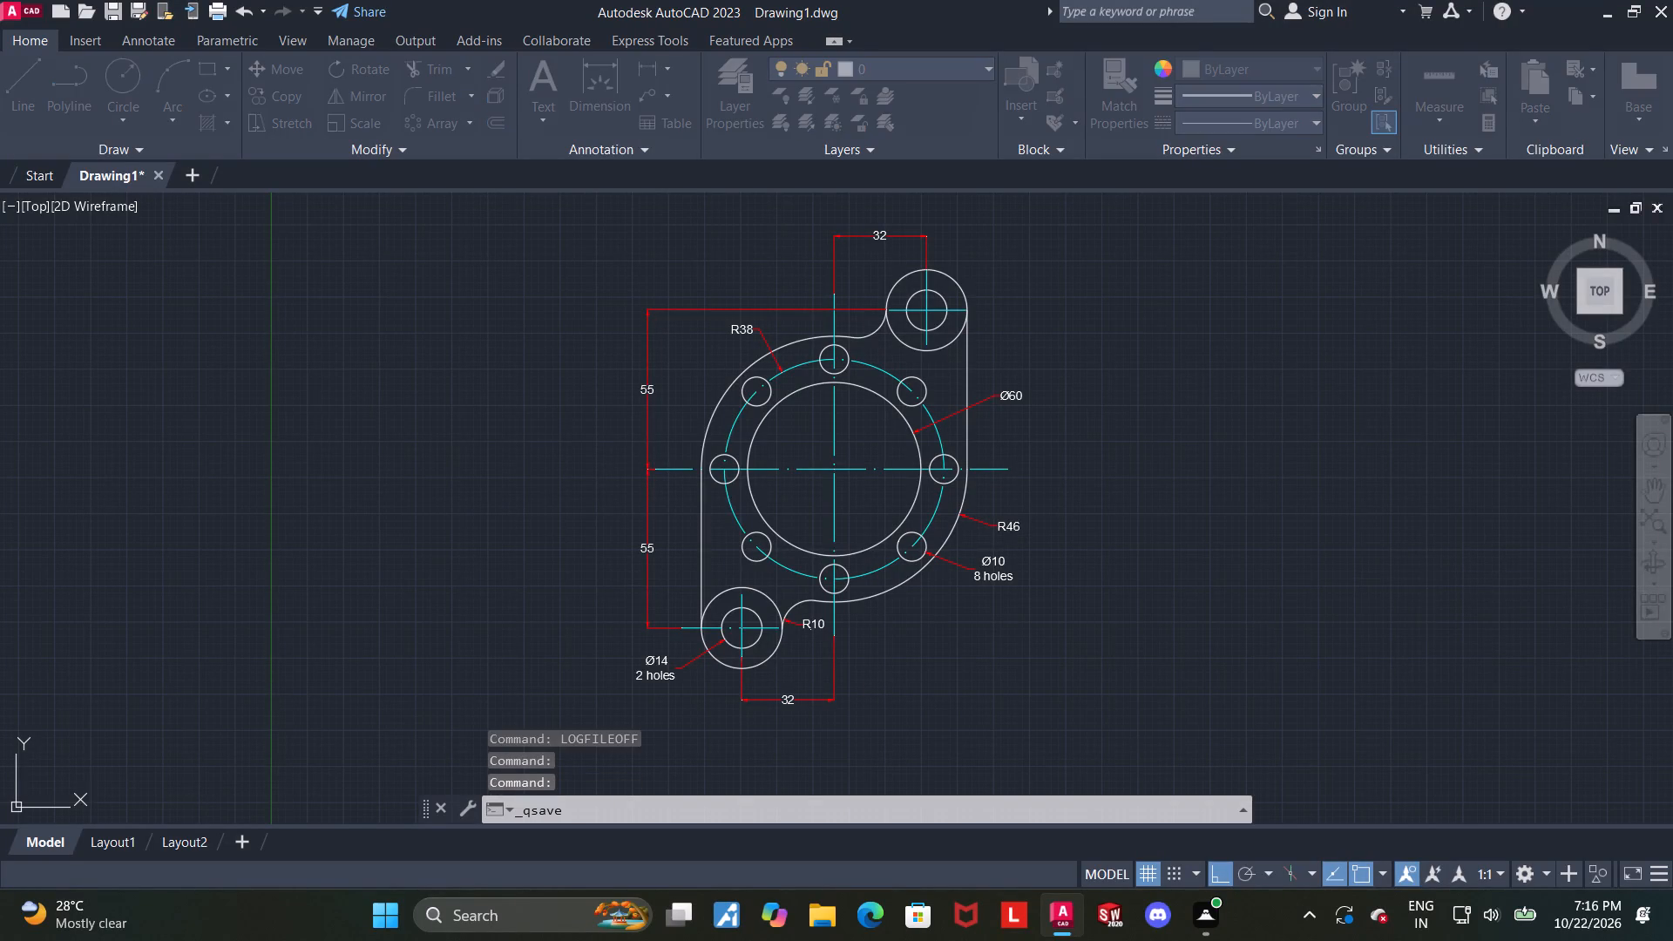
text(offset)
key(space)
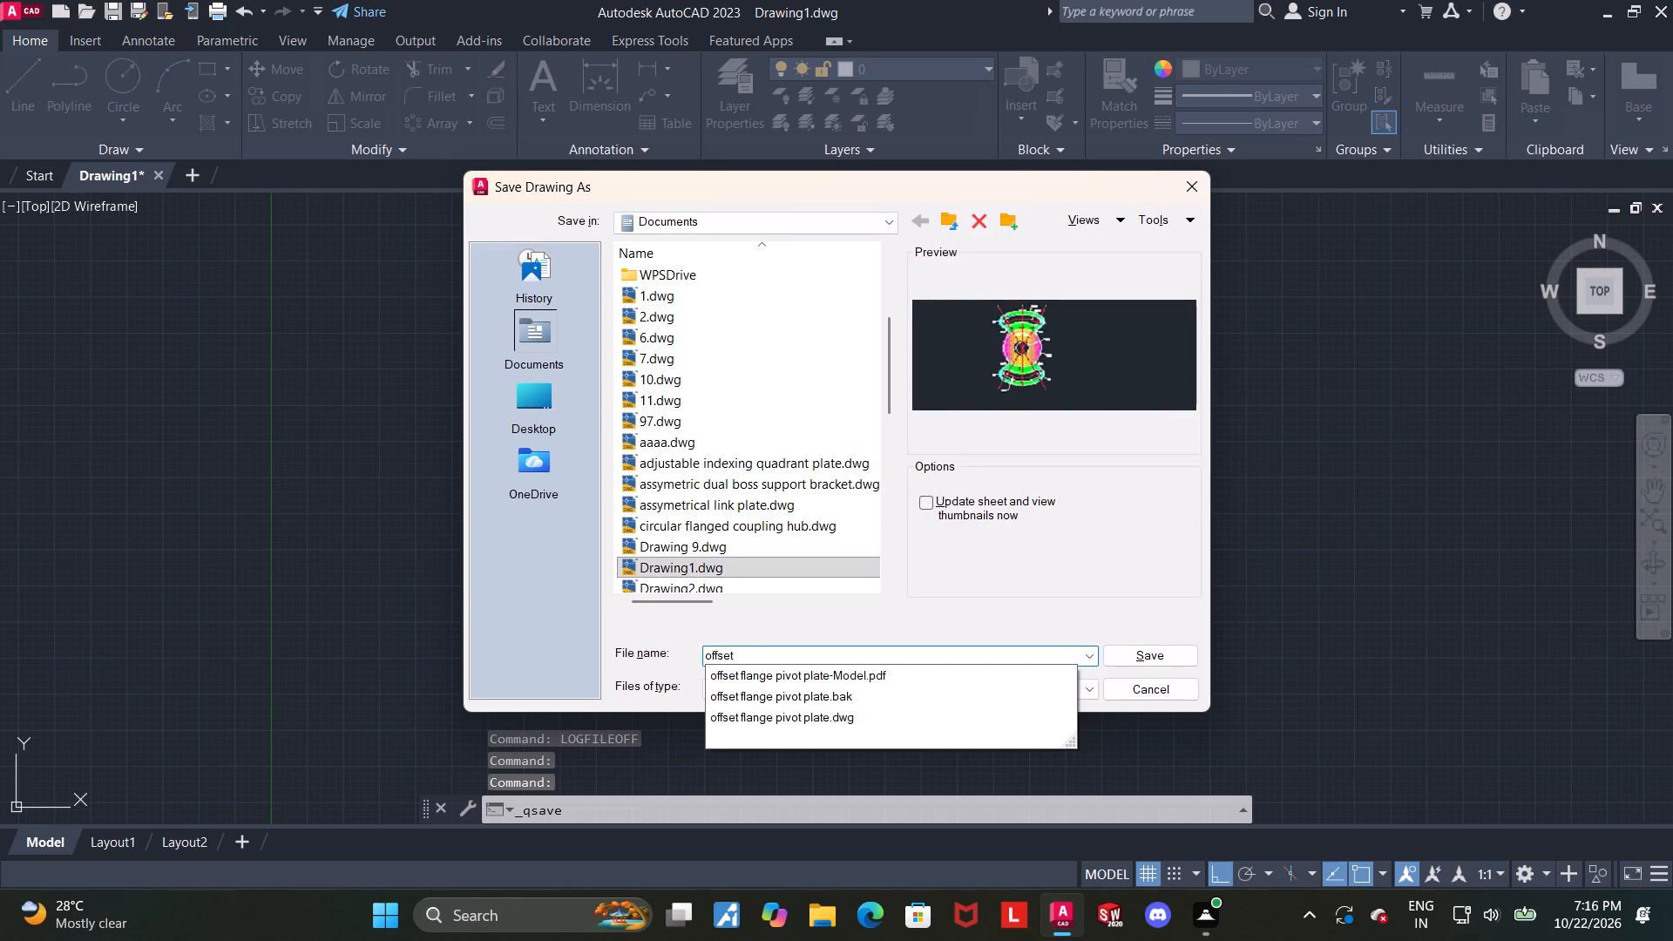
text(mo)
text(unting flangew)
key(BackSpace)
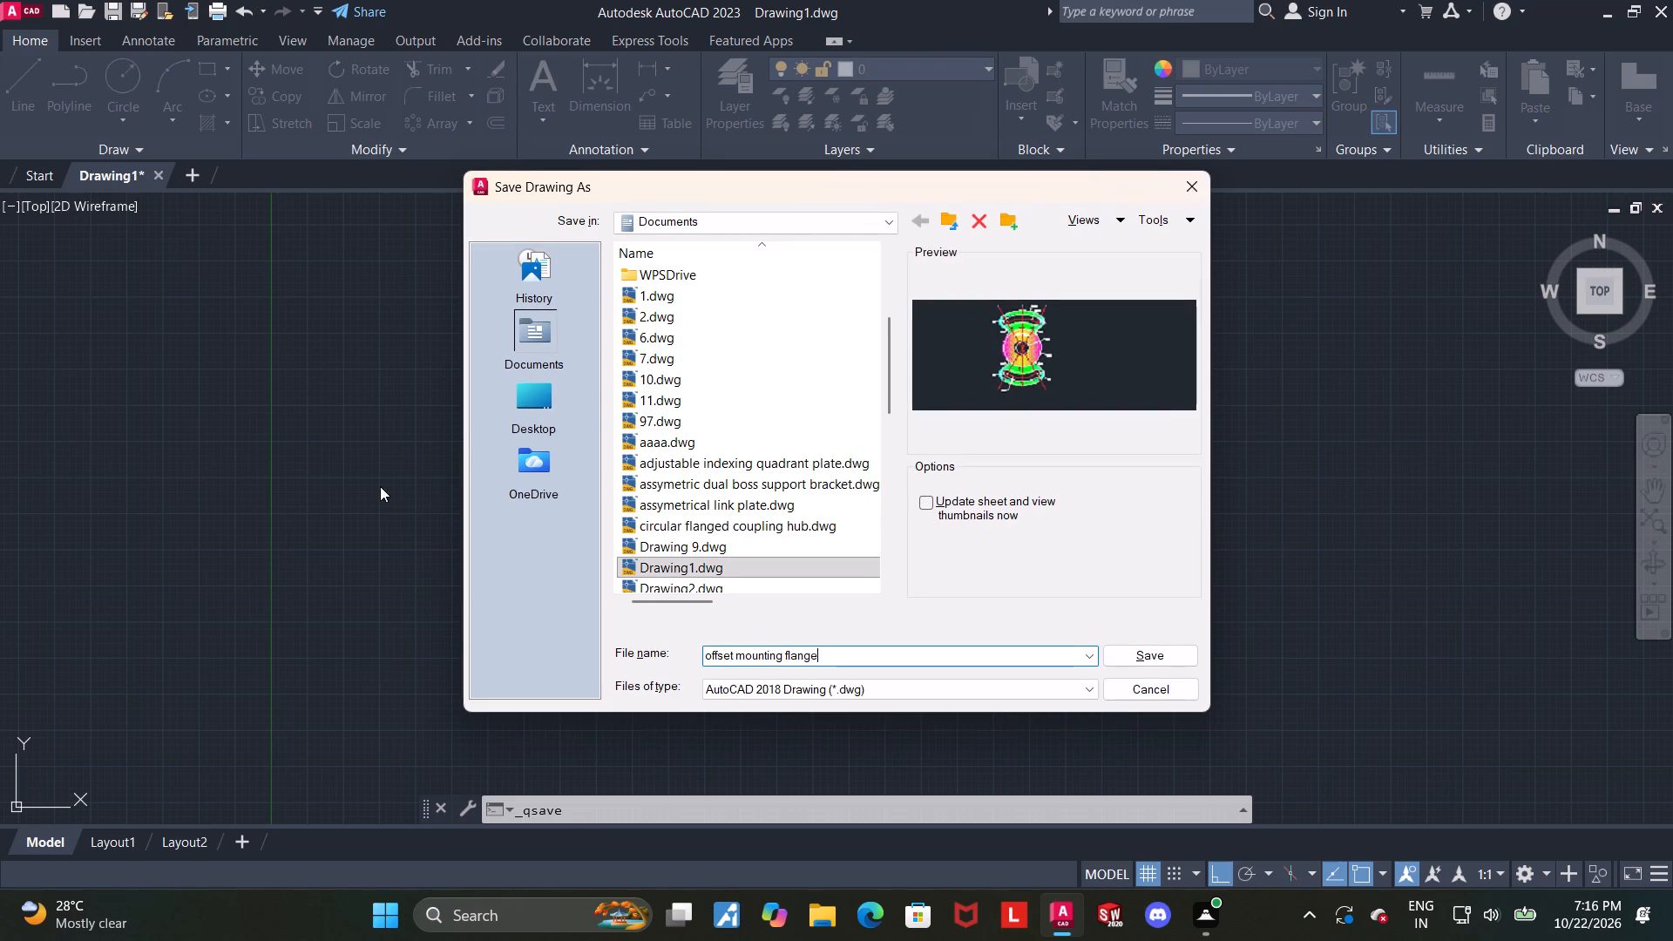
double_click(507, 405)
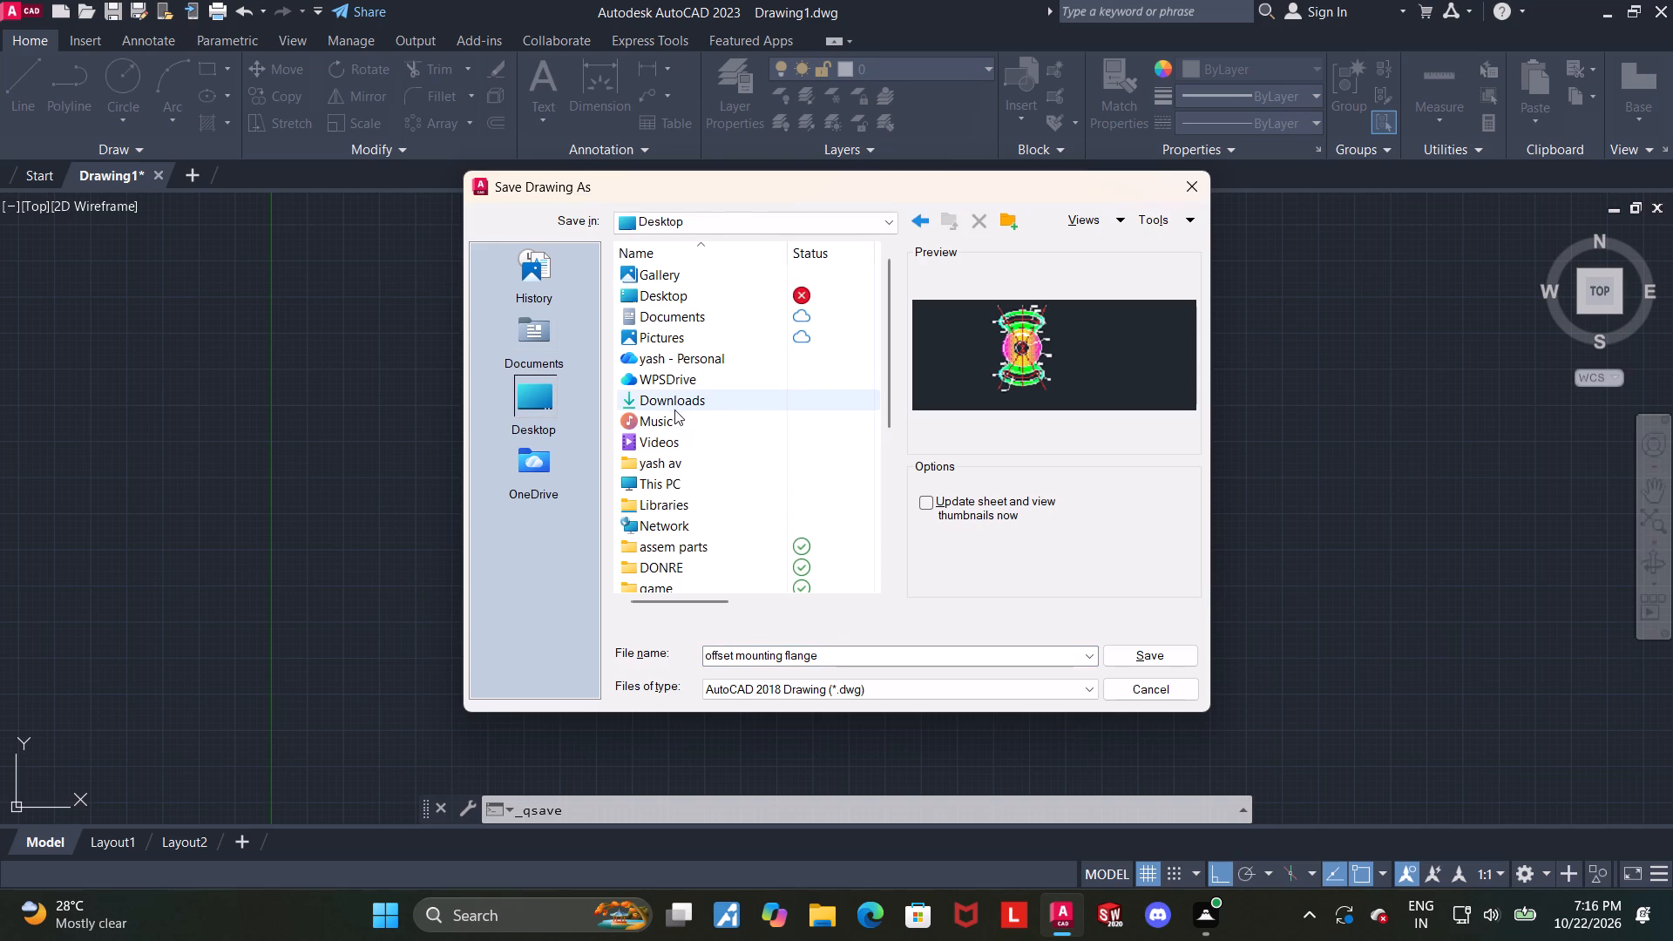
double_click(674, 407)
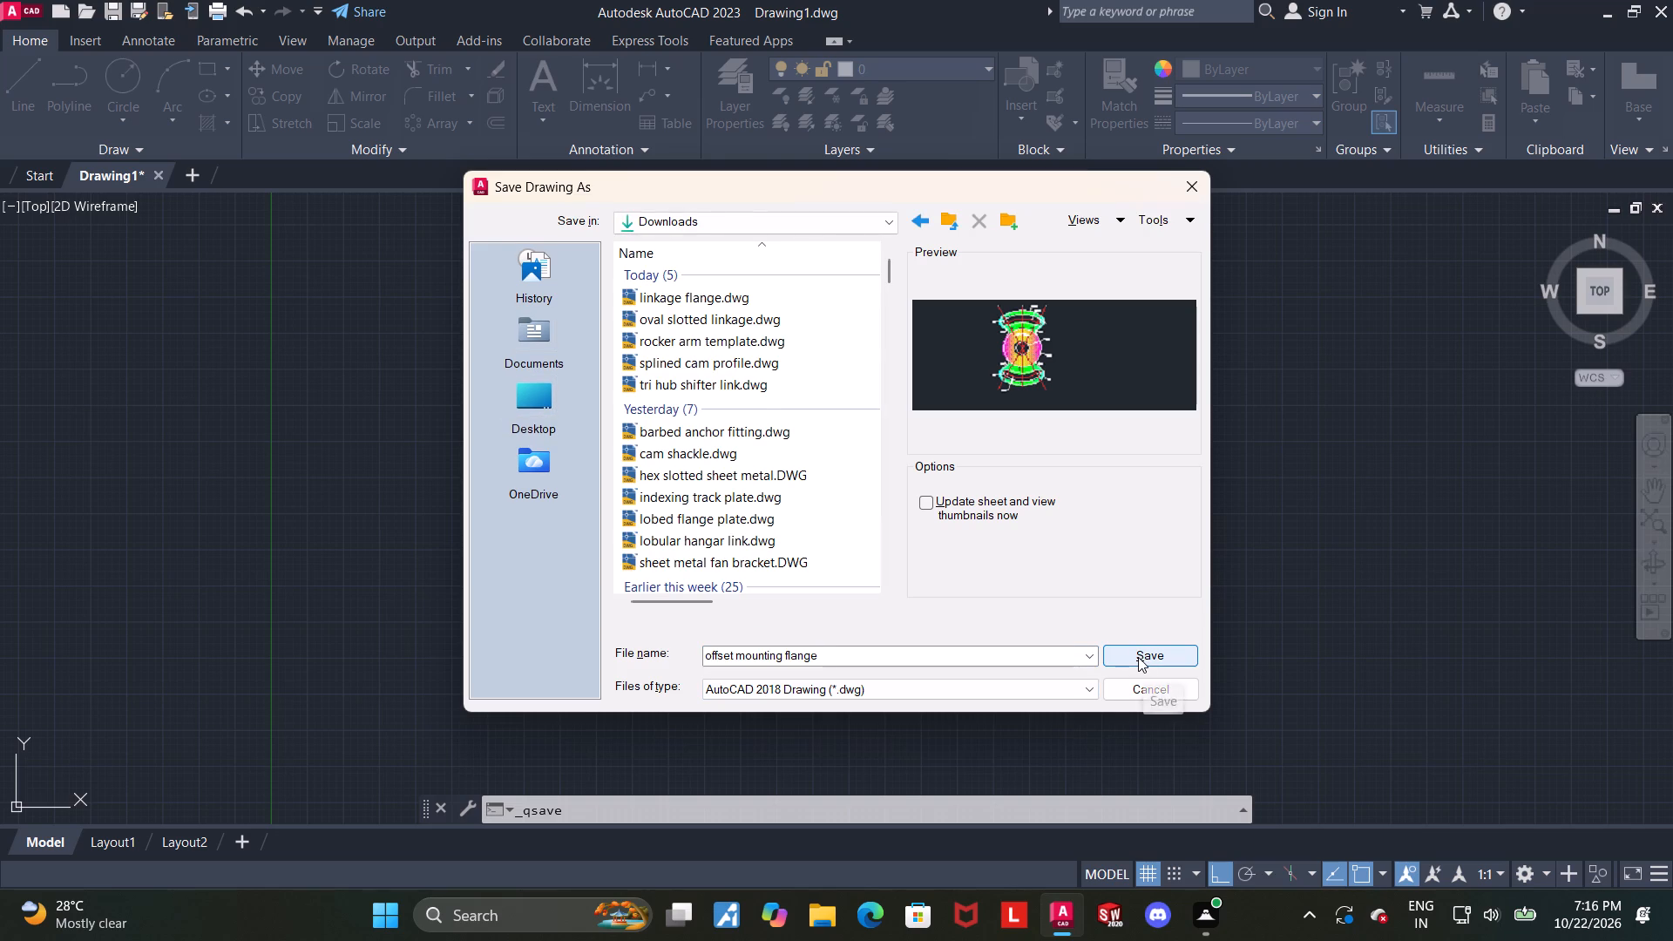
click(1138, 657)
Set up a plot with the DWG To PDF.pc3 plotter, ISO A4 (297.00 x 210.00 MM) paper and the plot centred.
text(plot)
key(Return)
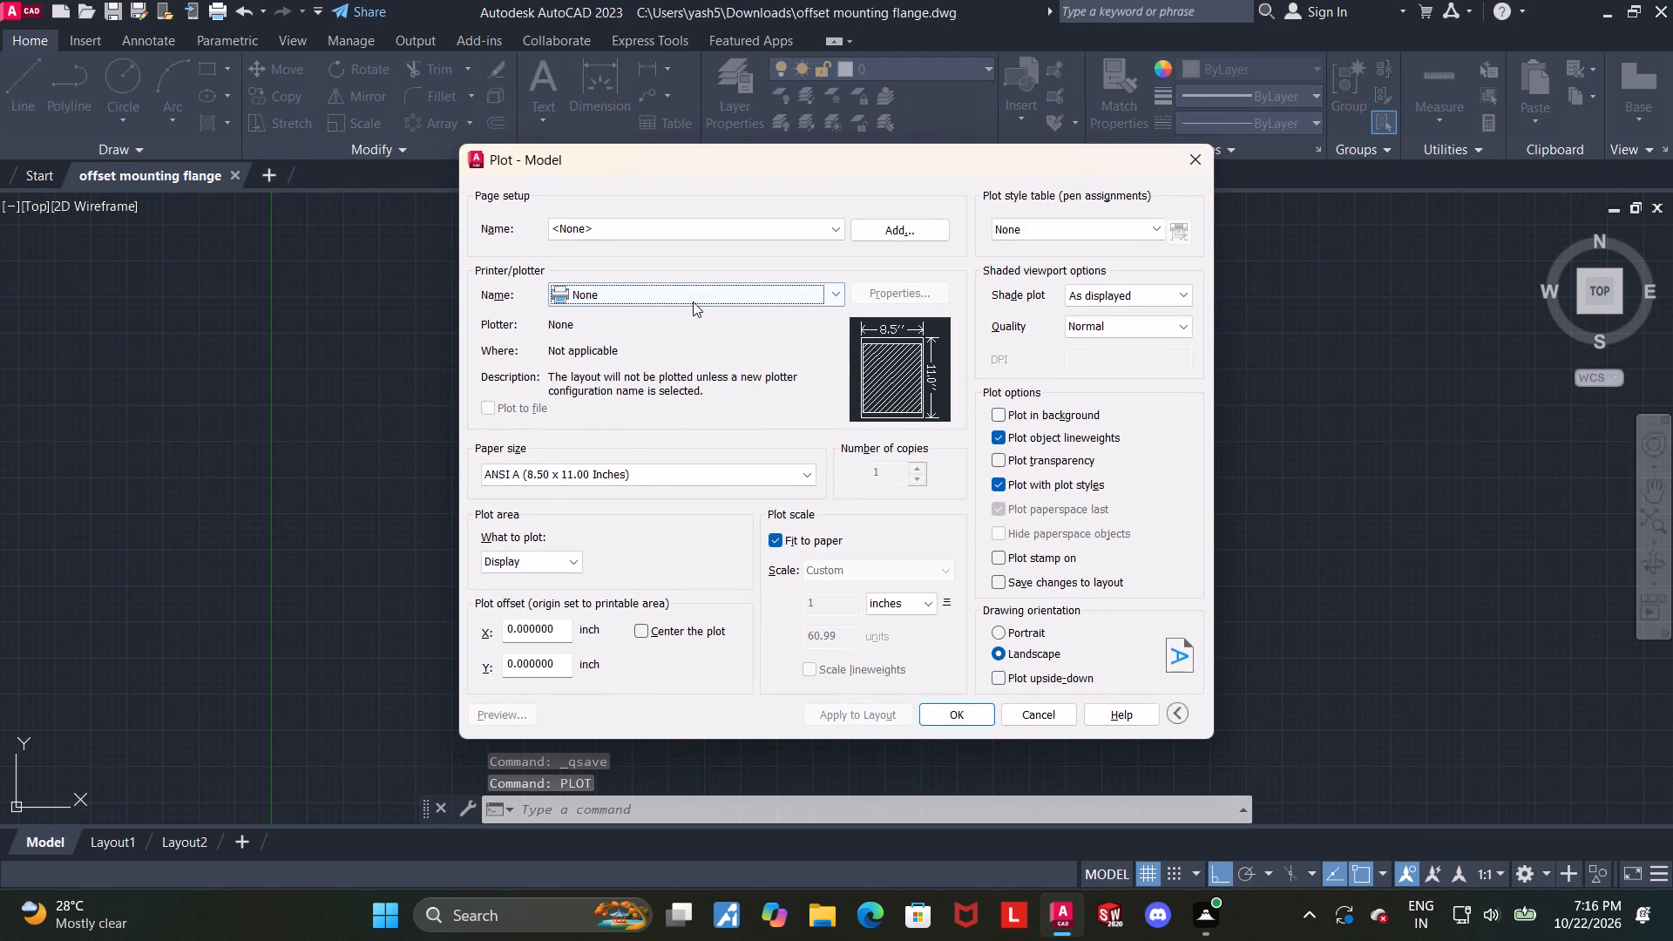
click(693, 300)
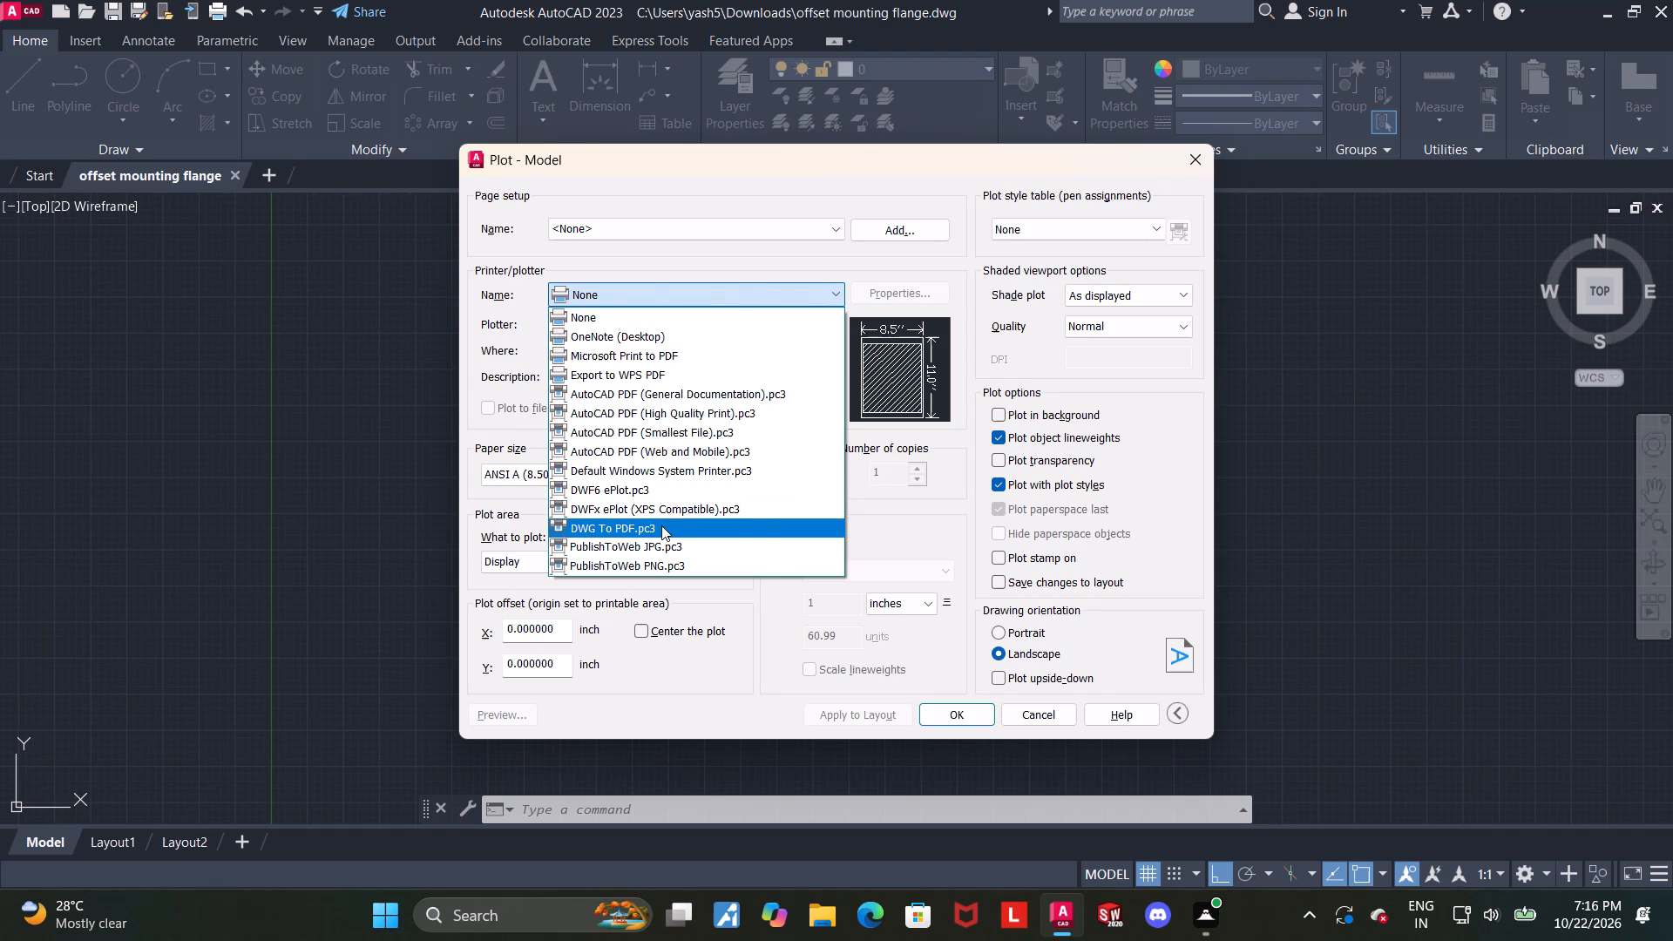
click(661, 525)
click(647, 471)
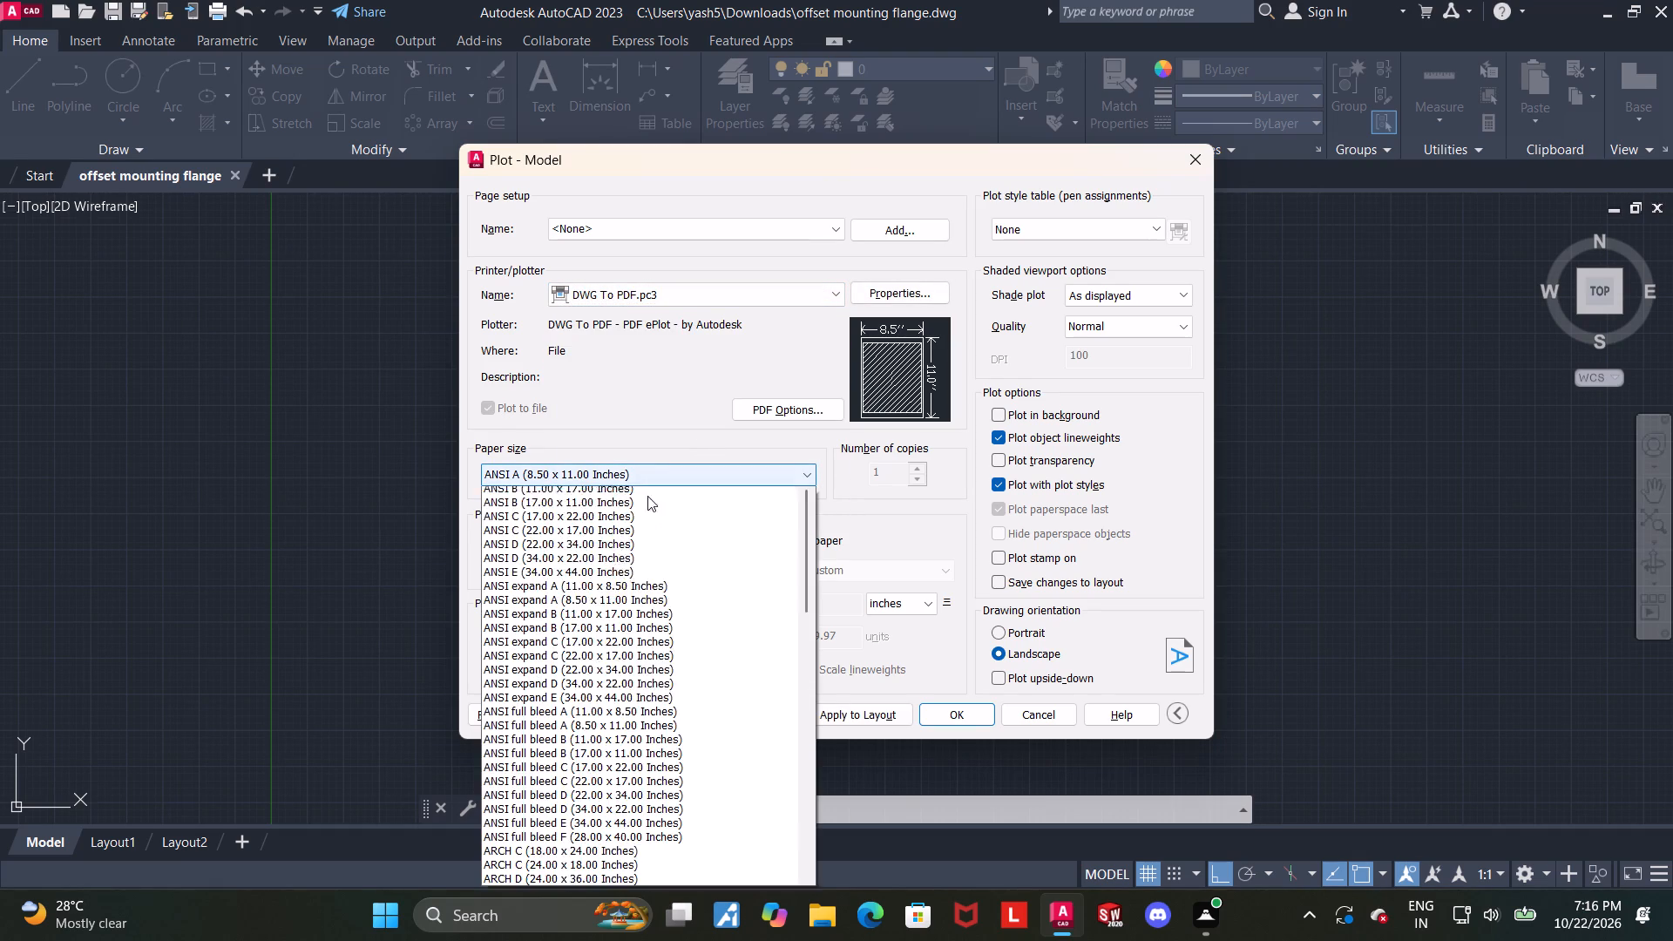
scroll(636, 741, down, 11)
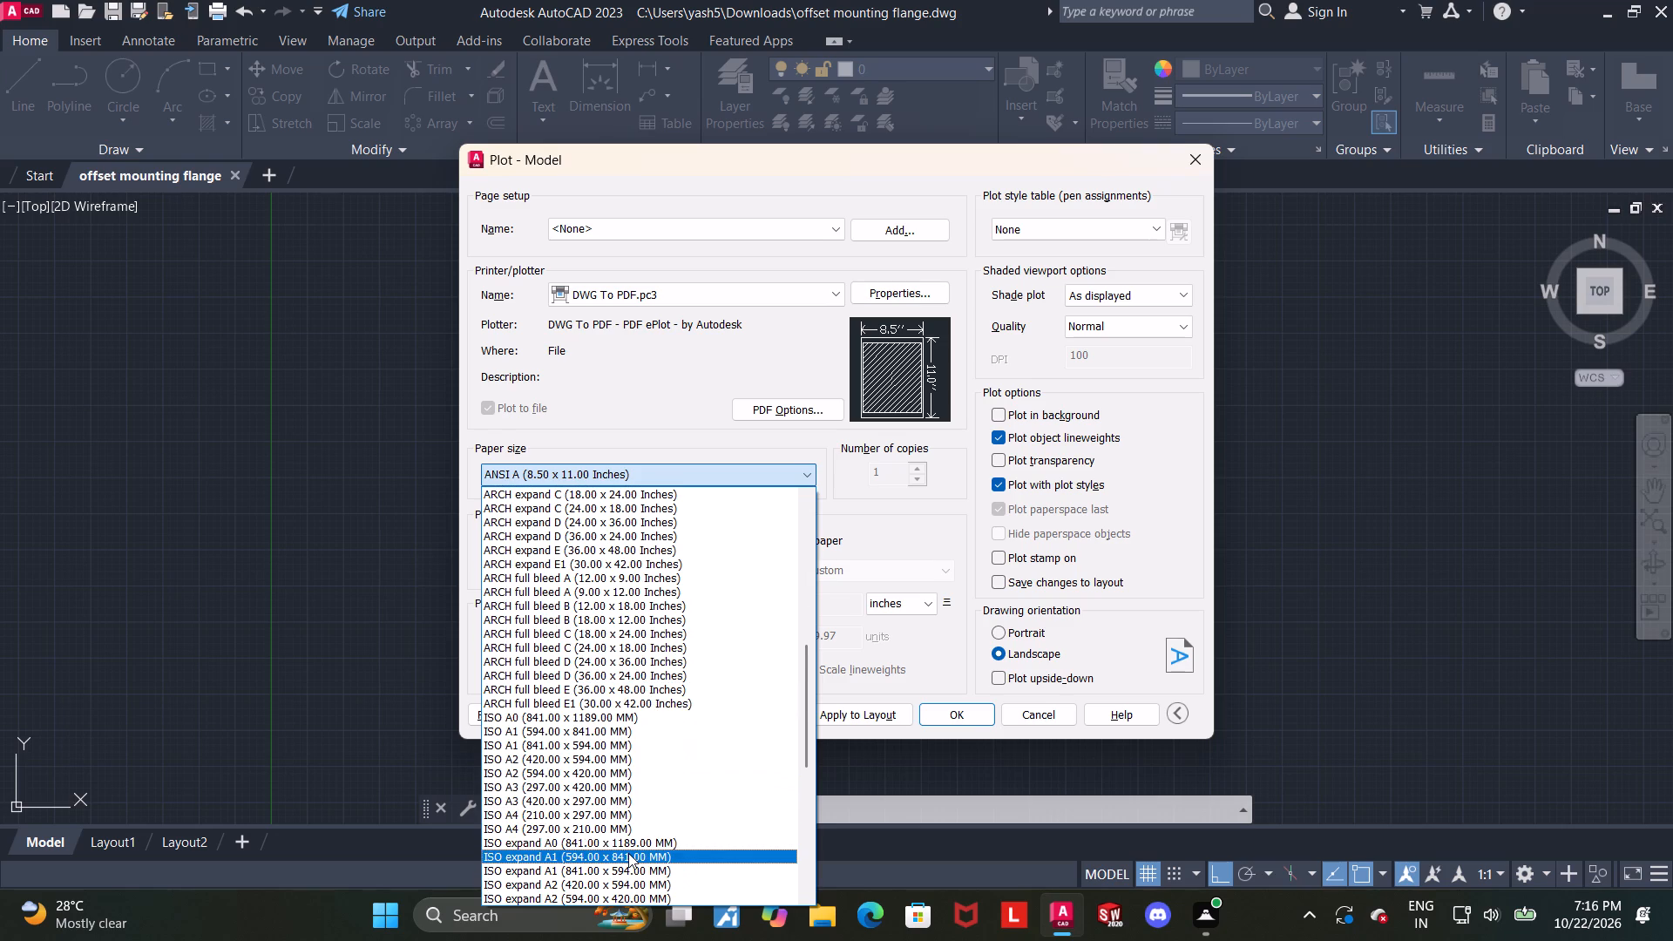
click(620, 834)
click(647, 633)
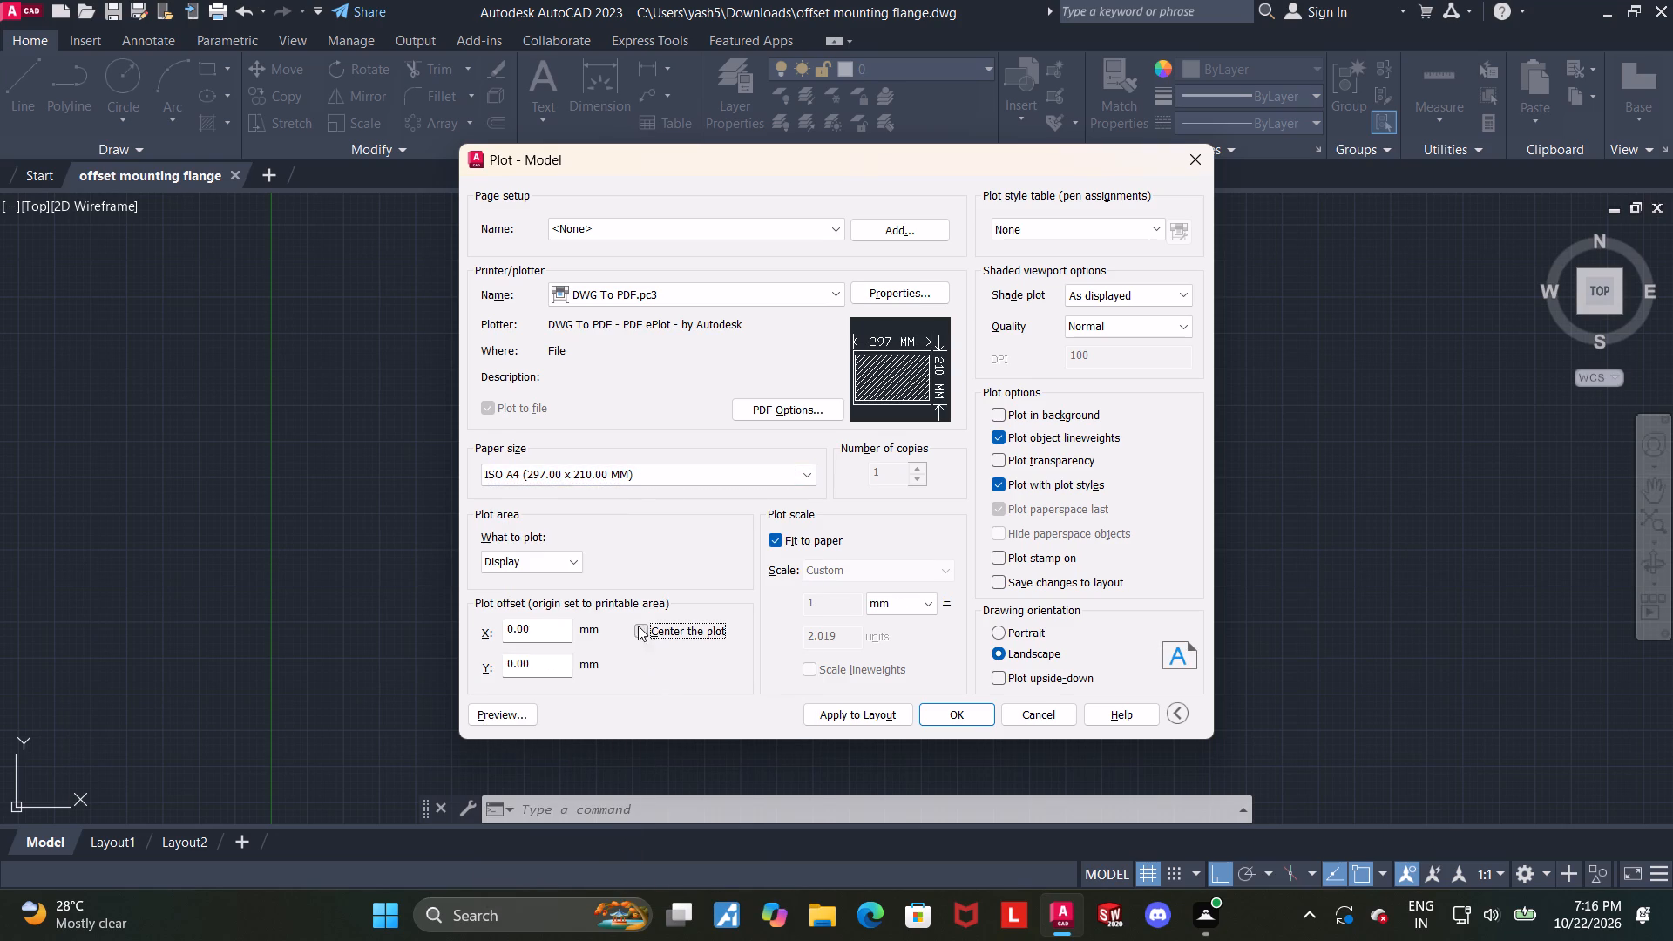
Set the plot area to a window enclosing the whole flange and all its dimensions.
click(566, 565)
click(568, 626)
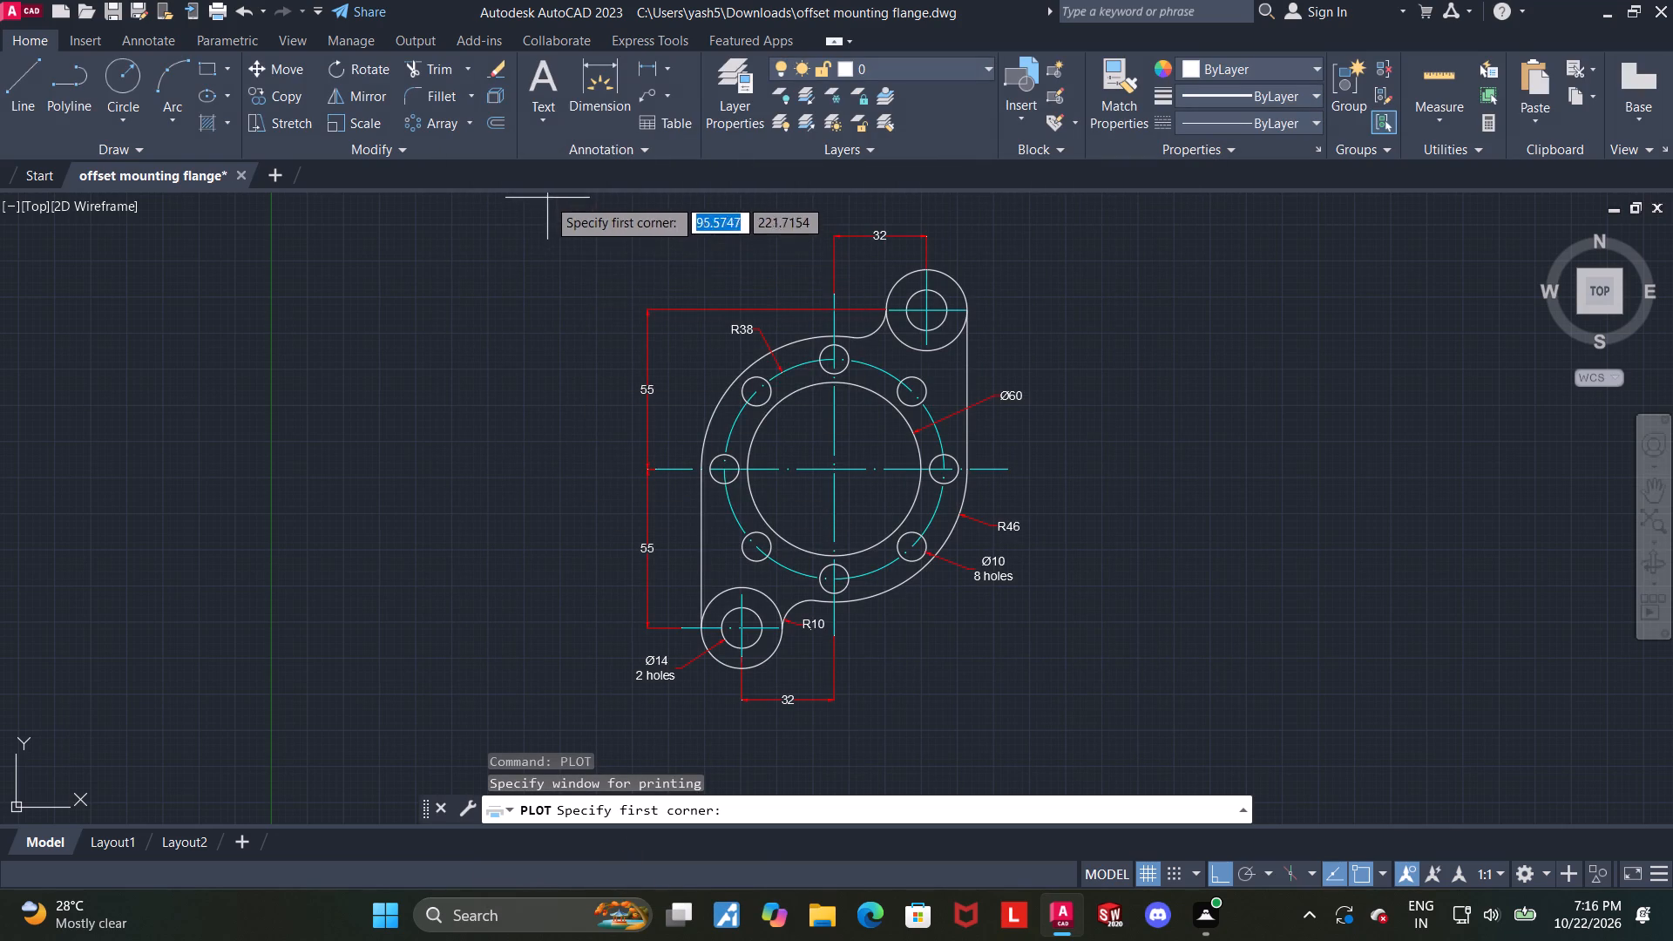
click(545, 193)
click(499, 194)
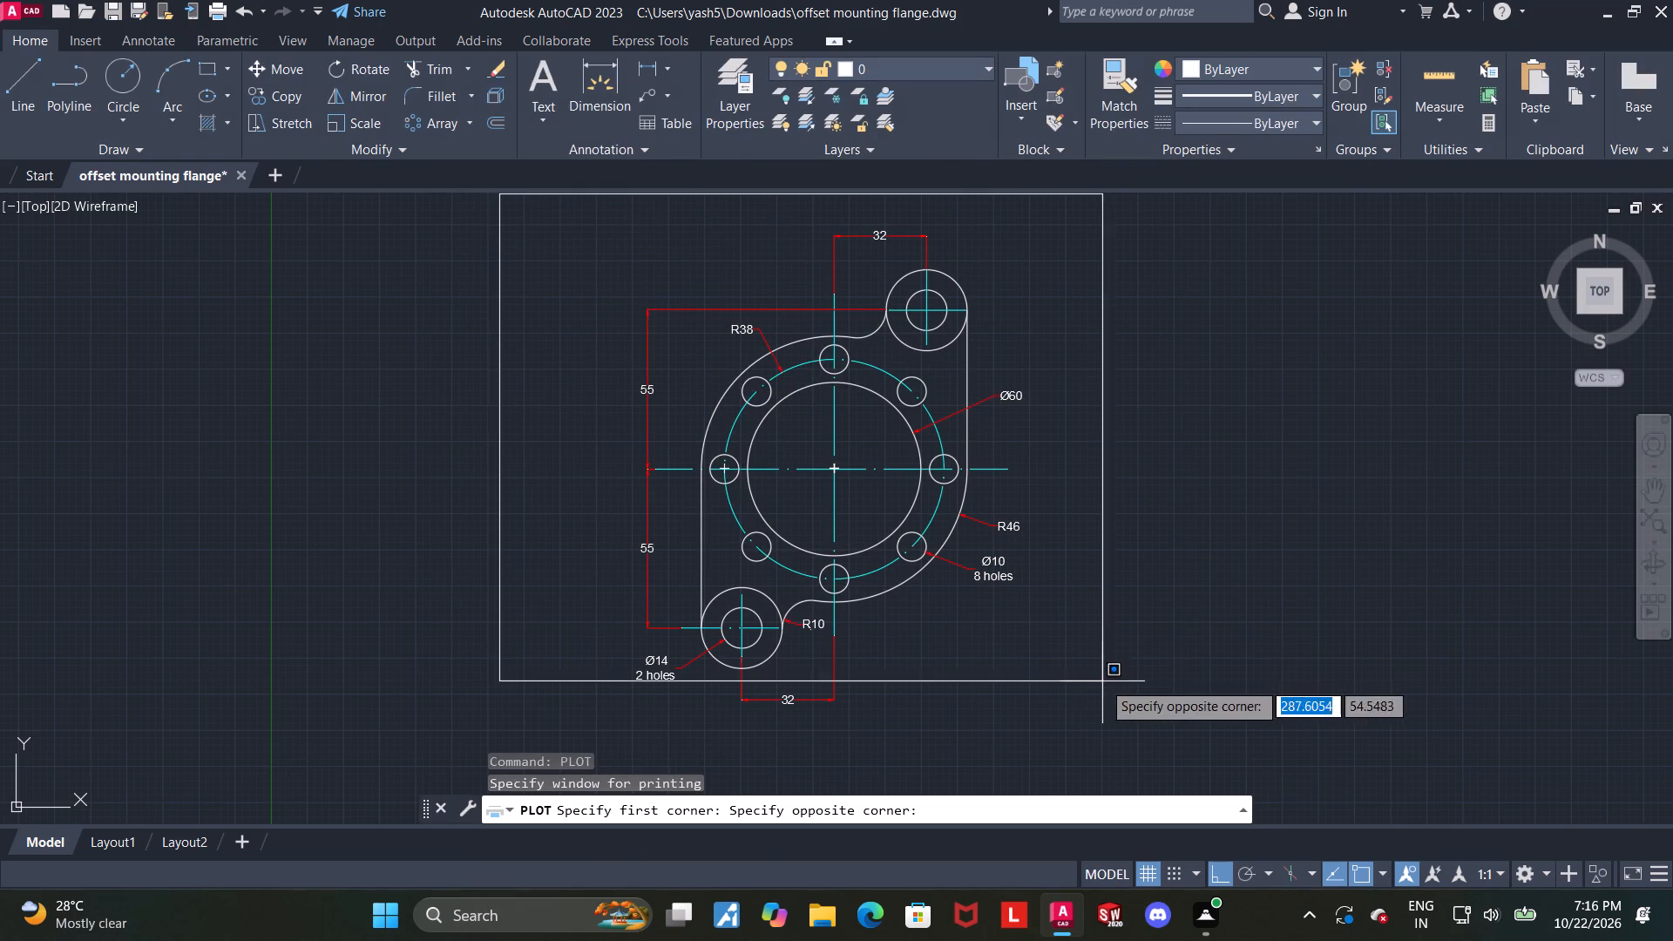
click(1117, 738)
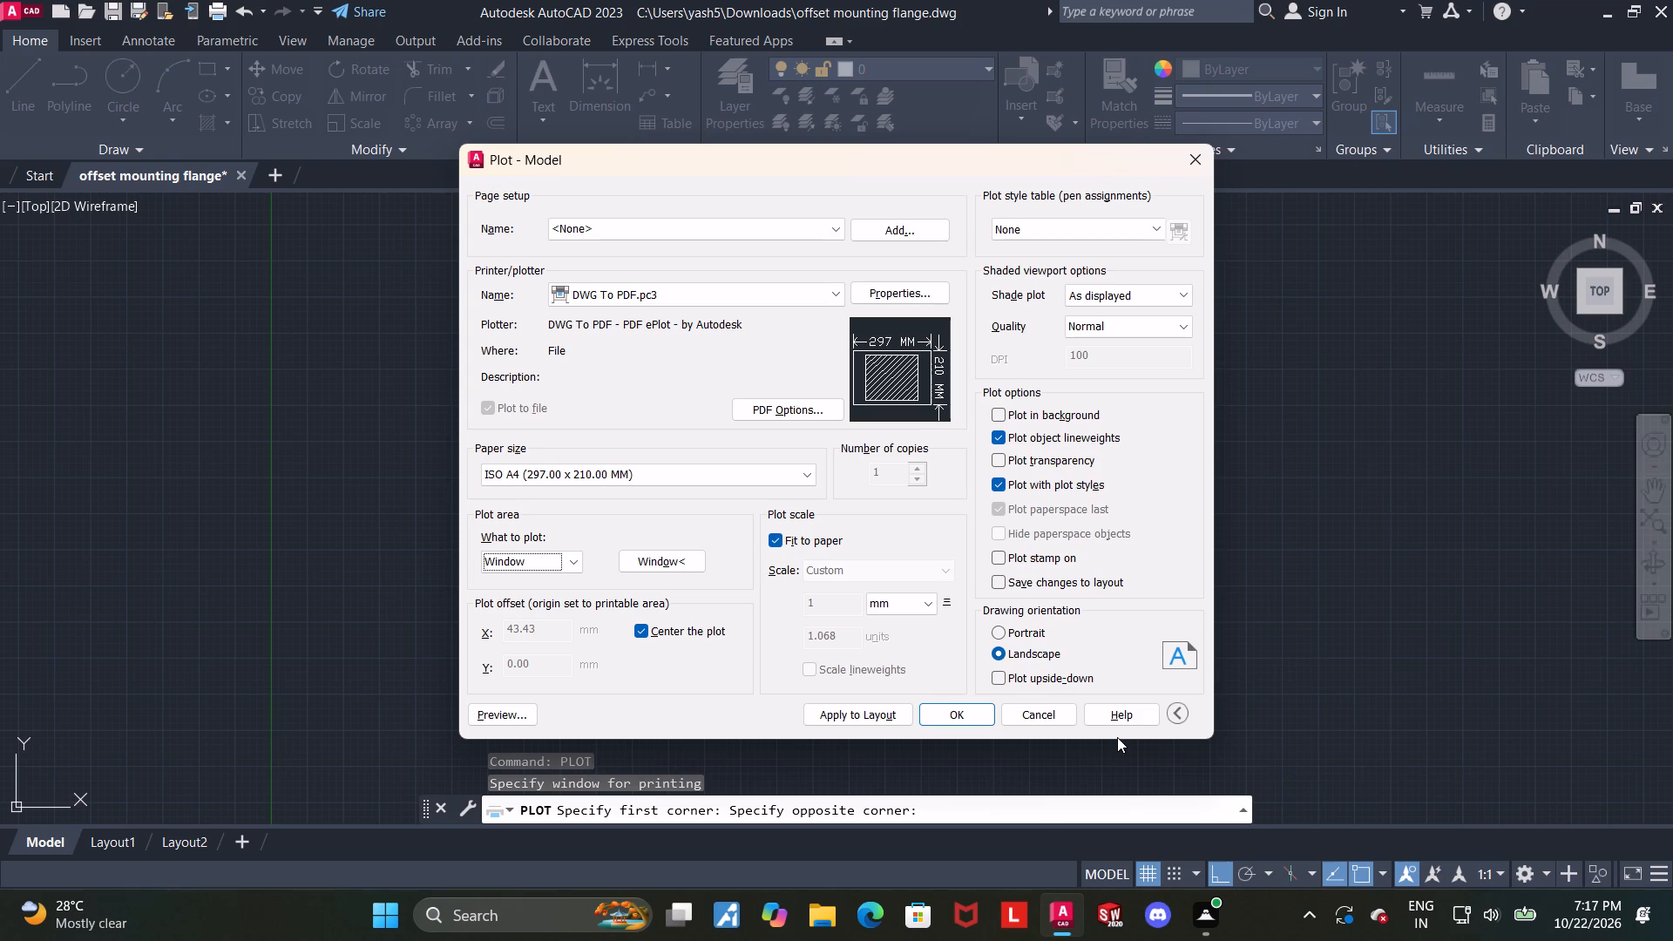
Plot the drawing to "offset mounting flange-Model.pdf" in the Downloads folder.
click(979, 699)
click(972, 719)
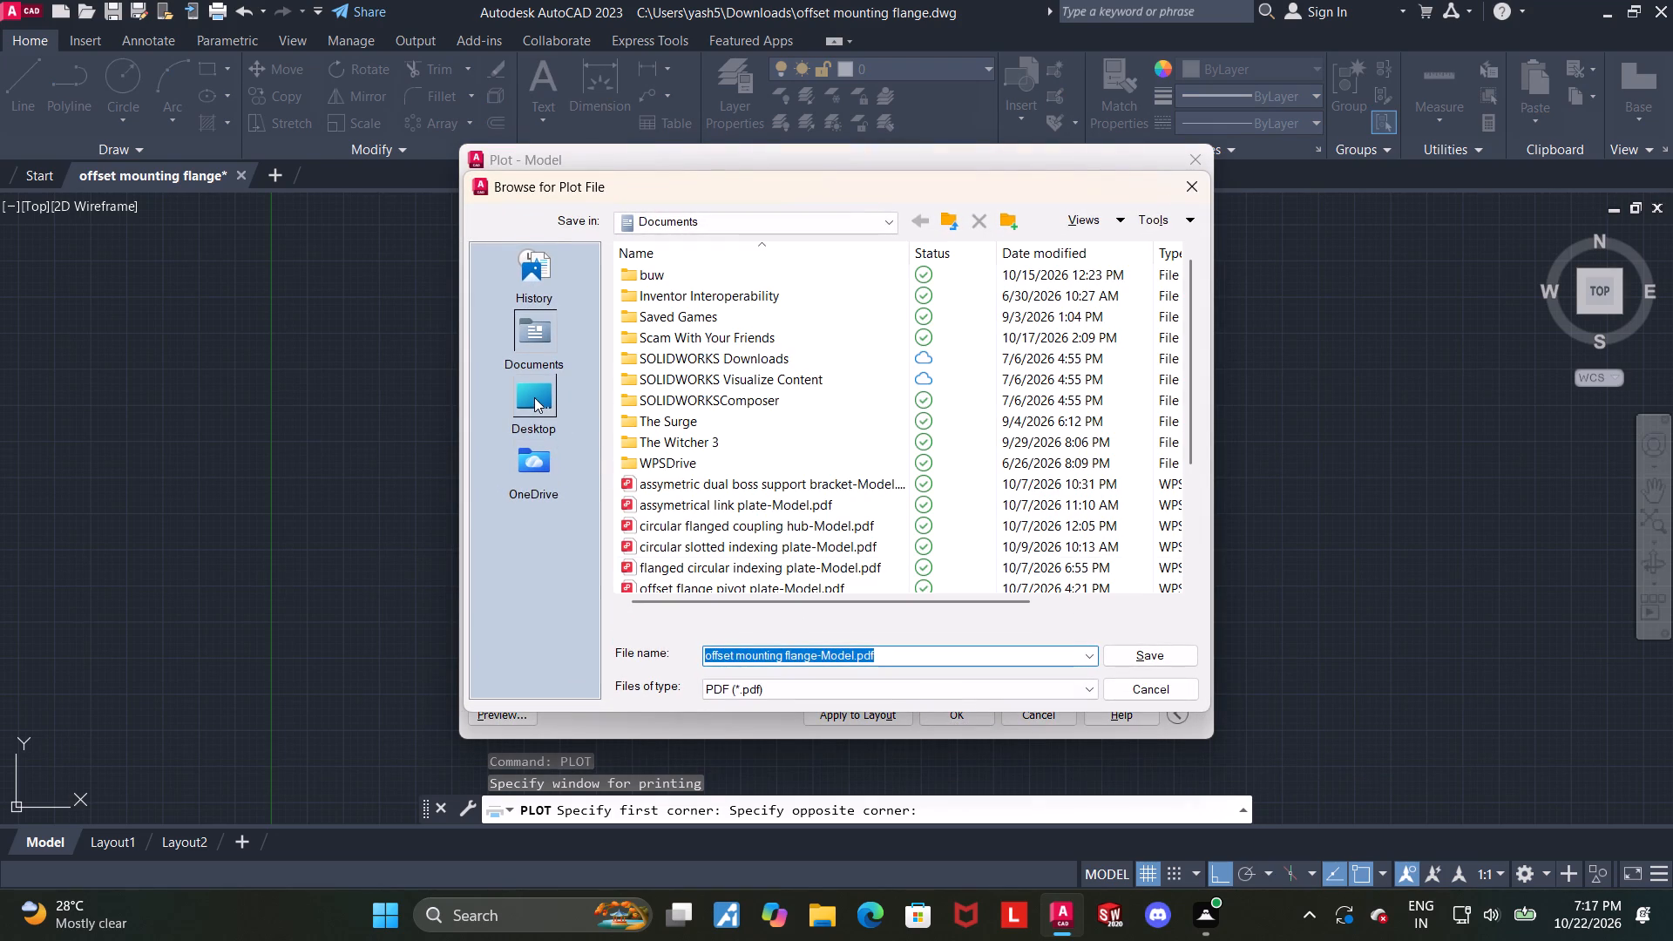
double_click(534, 397)
double_click(688, 390)
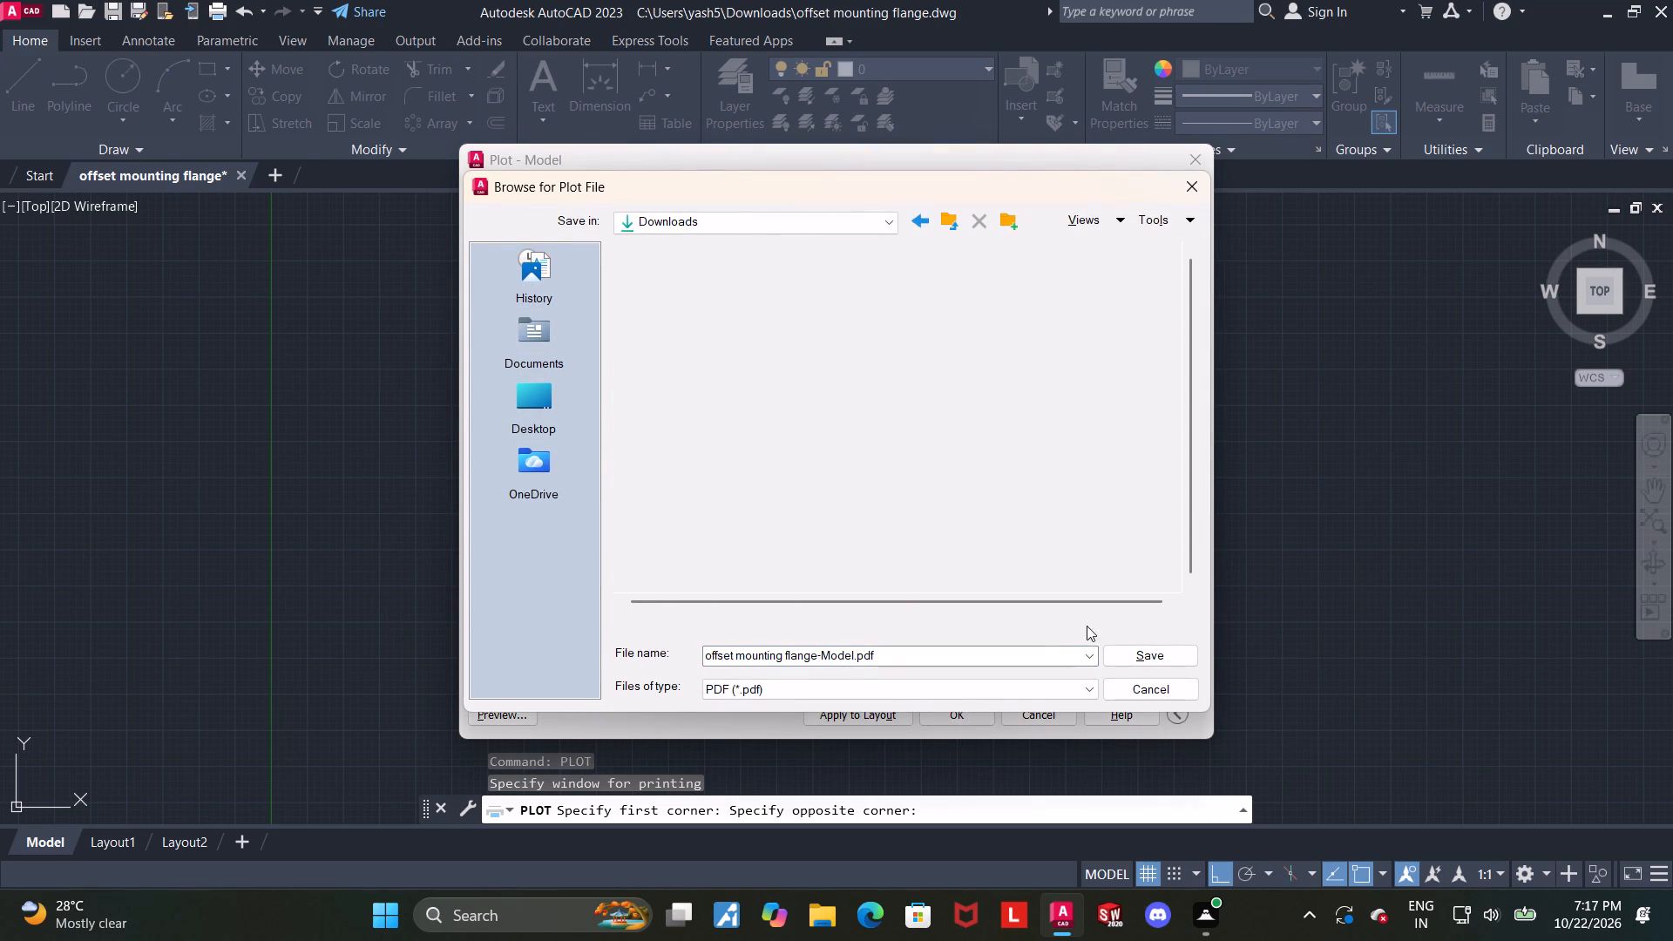
click(1128, 657)
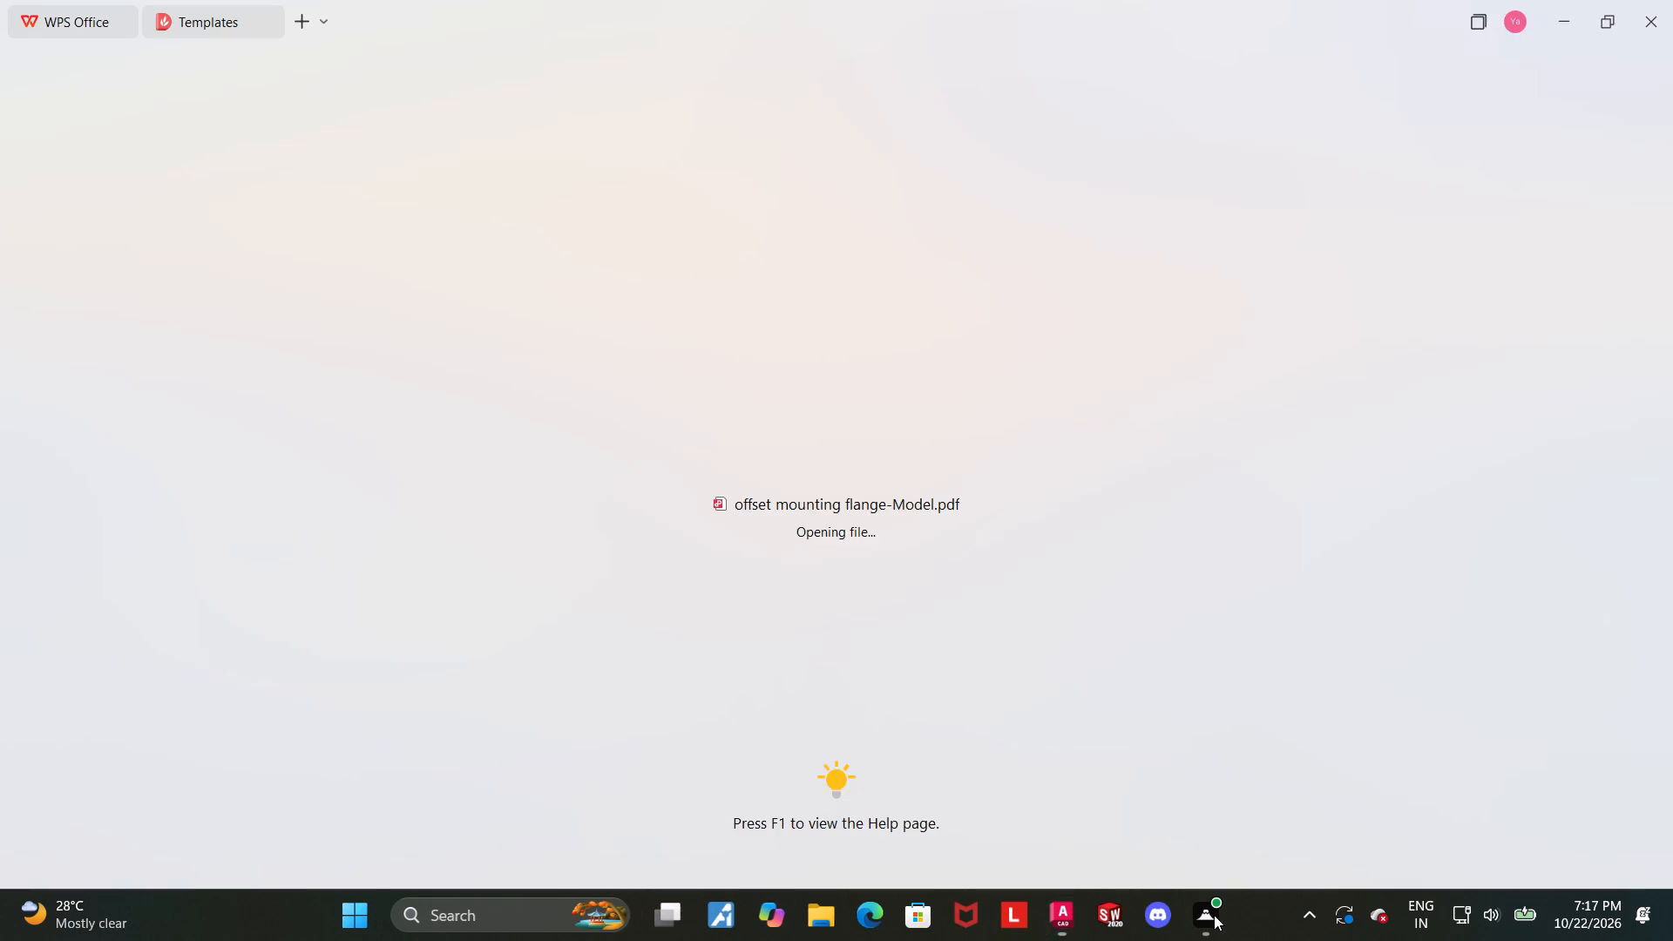